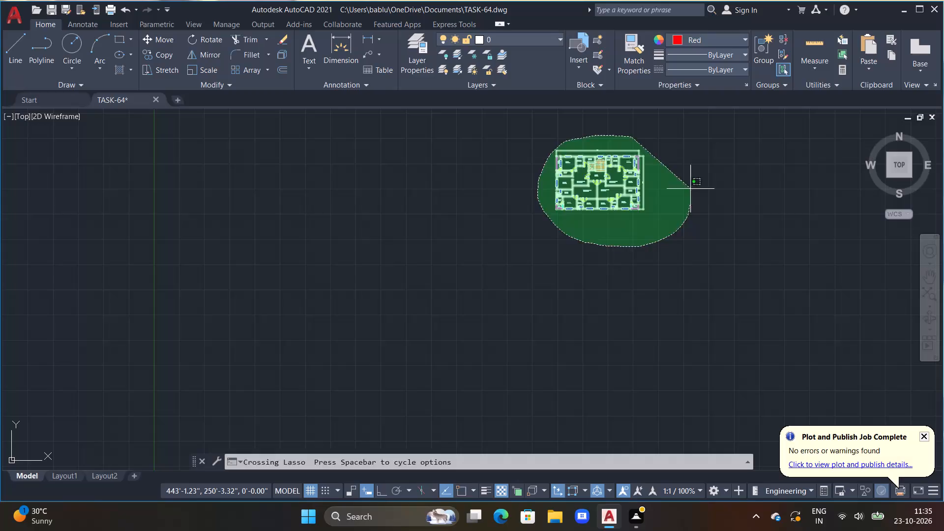
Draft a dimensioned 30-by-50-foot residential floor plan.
Erase the selected existing floor plan from the drawing.
{"action": "key", "text": "Delete"}
{"action": "key", "text": "Delete"}
{"action": "key", "text": "Escape"}
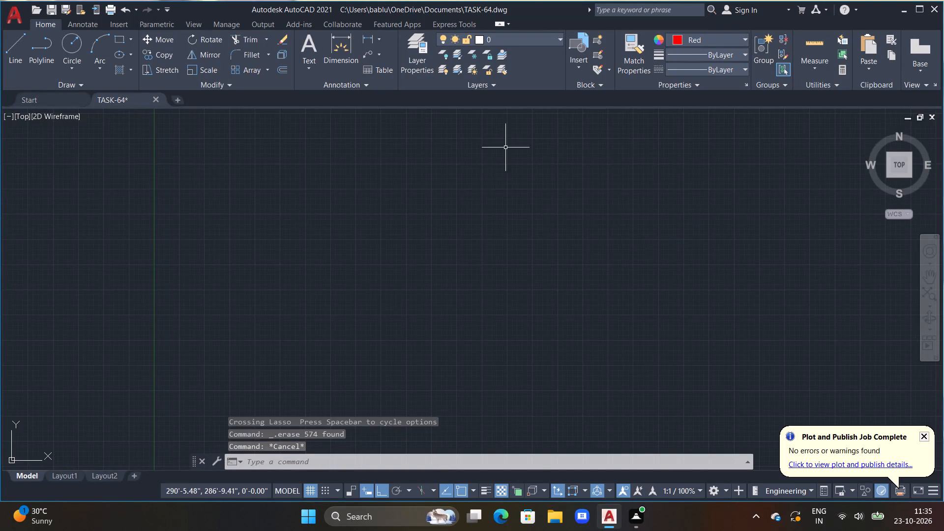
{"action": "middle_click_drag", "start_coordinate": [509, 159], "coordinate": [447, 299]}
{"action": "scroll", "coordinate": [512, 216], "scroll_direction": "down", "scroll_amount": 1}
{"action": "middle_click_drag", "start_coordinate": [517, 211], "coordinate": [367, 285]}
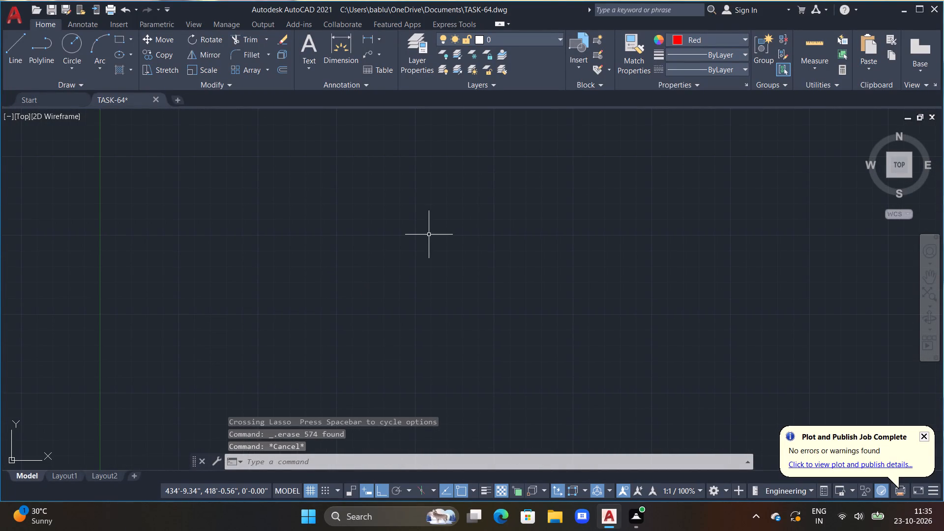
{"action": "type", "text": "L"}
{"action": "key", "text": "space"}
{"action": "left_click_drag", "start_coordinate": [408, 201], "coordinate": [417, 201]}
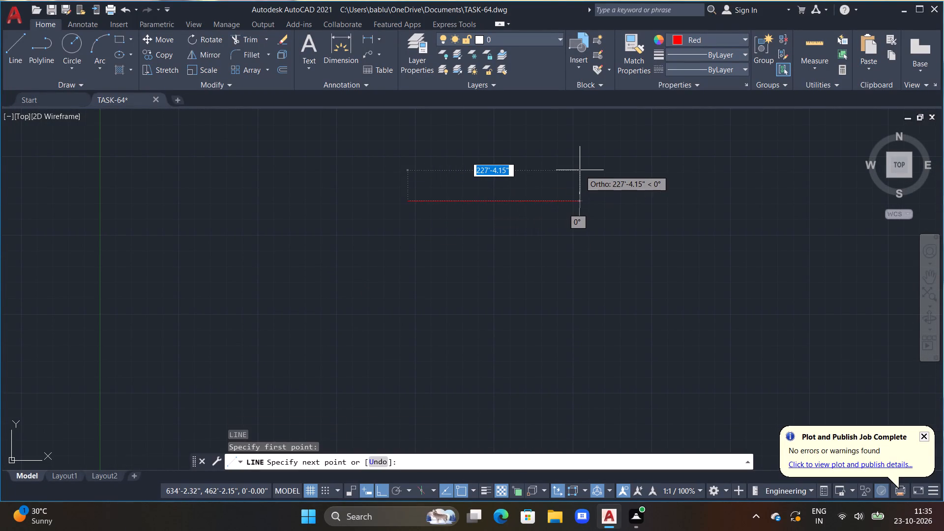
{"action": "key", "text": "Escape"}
Set the current object colour to ByLayer.
{"action": "left_click", "coordinate": [703, 36]}
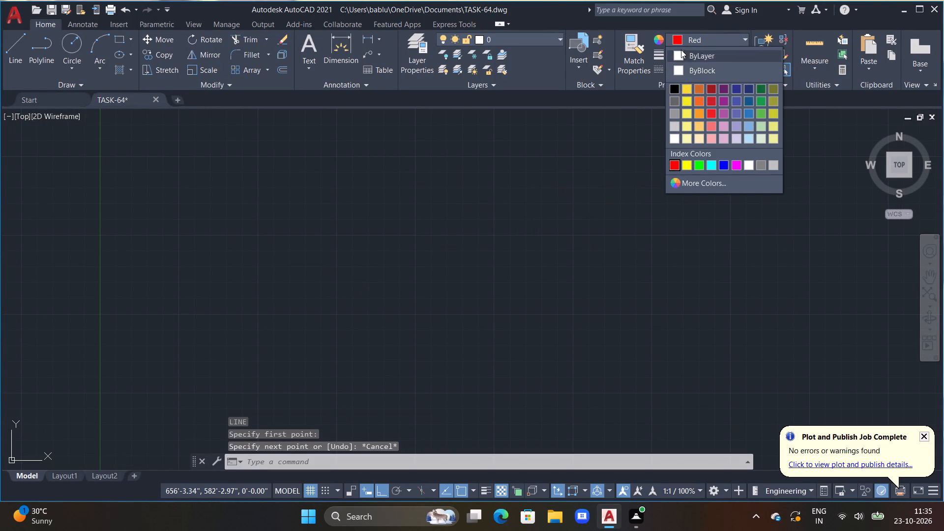
{"action": "left_click_drag", "start_coordinate": [681, 50], "coordinate": [679, 54]}
Draw a closed rectangular outline from lines, 30' wide and 50' high, in the empty drawing area.
{"action": "type", "text": "L"}
{"action": "key", "text": "space"}
{"action": "left_click_drag", "start_coordinate": [419, 174], "coordinate": [434, 174]}
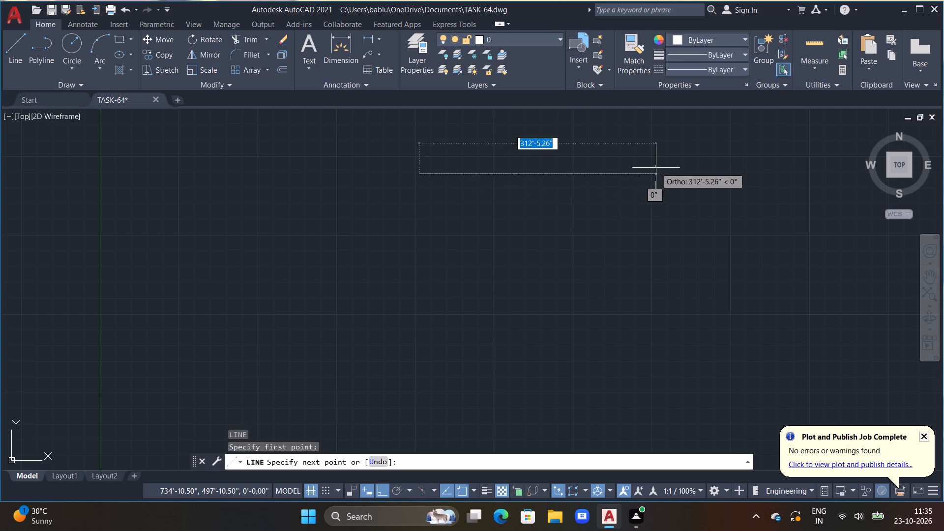
{"action": "type", "text": "30'"}
{"action": "key", "text": "Return"}
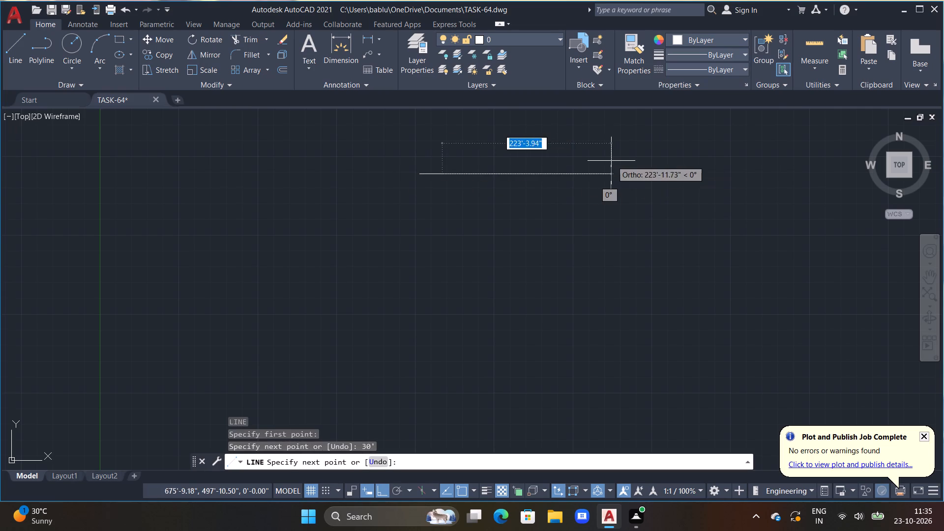
{"action": "type", "text": "50'"}
{"action": "key", "text": "Return"}
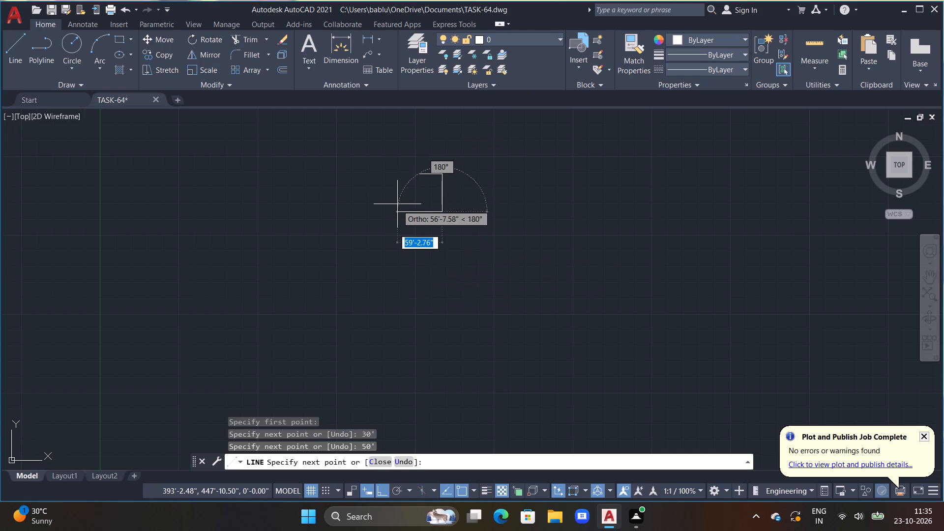
{"action": "type", "text": "30'"}
{"action": "key", "text": "Return"}
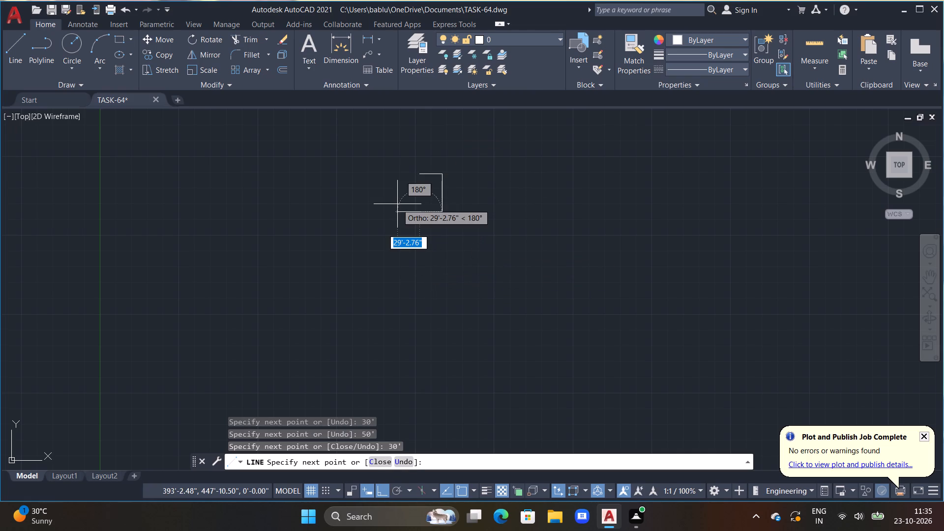
{"action": "middle_click_drag", "start_coordinate": [406, 172], "coordinate": [412, 214]}
{"action": "scroll", "coordinate": [412, 214], "scroll_direction": "up", "scroll_amount": 1}
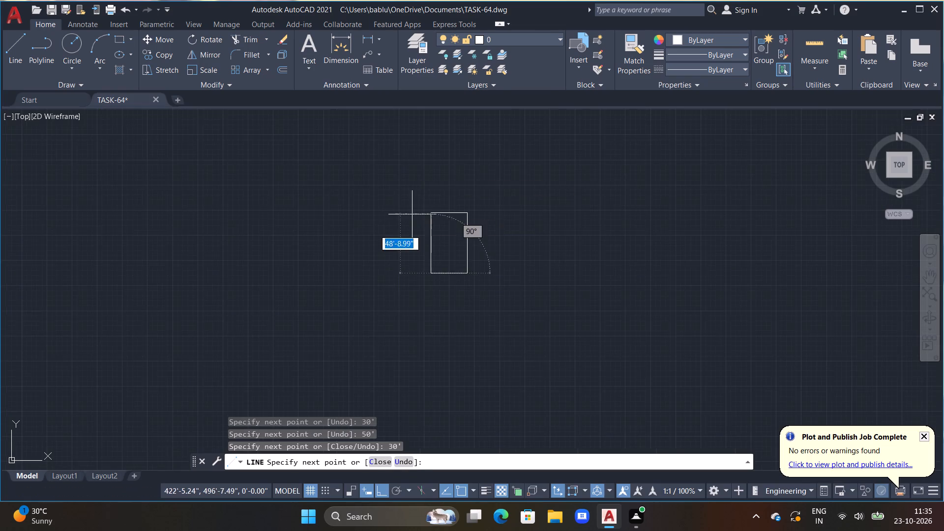
{"action": "scroll", "coordinate": [412, 214], "scroll_direction": "up", "scroll_amount": 3}
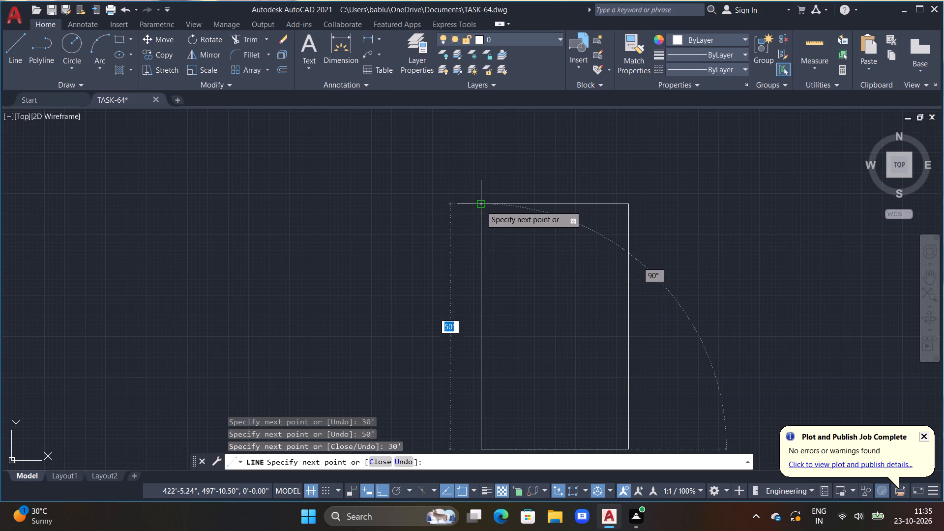
{"action": "left_click", "coordinate": [481, 206]}
{"action": "key", "text": "Escape"}
{"action": "scroll", "coordinate": [482, 211], "scroll_direction": "down", "scroll_amount": 2}
{"action": "key", "text": "Escape"}
{"action": "middle_click_drag", "start_coordinate": [482, 211], "coordinate": [455, 222]}
{"action": "key", "text": "Escape"}
{"action": "key", "text": "Escape"}
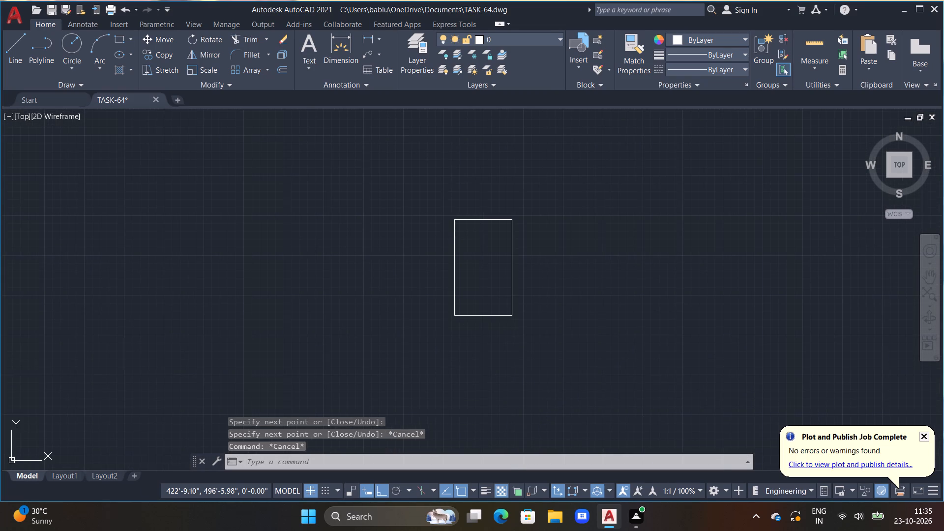
{"action": "key", "text": "Escape"}
Offset all four sides of the rectangular outline 9" inward to form the outer walls.
{"action": "type", "text": "OFF"}
{"action": "key", "text": "space"}
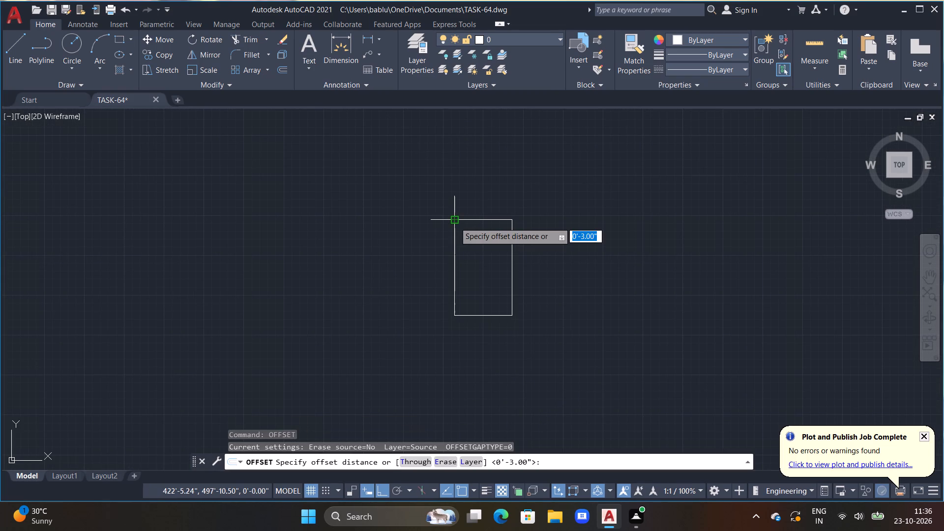
{"action": "type", "text": "9\""}
{"action": "key", "text": "Return"}
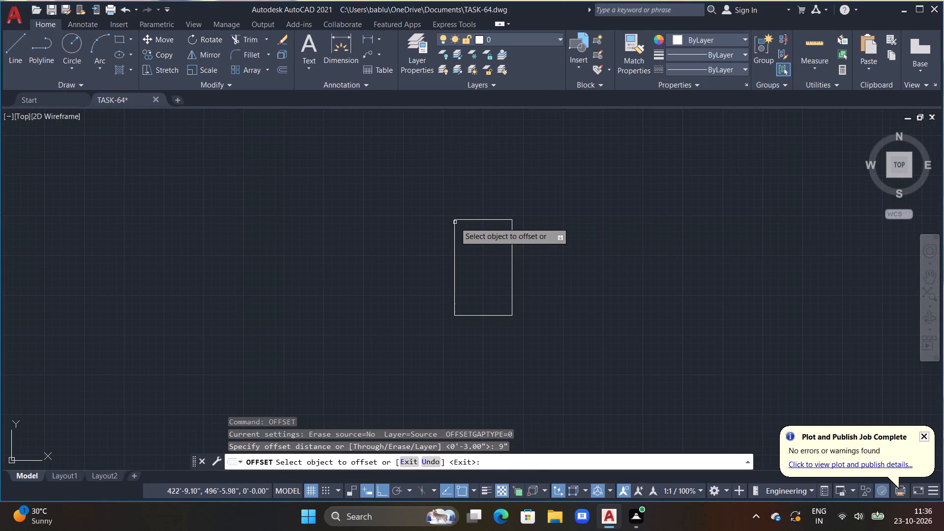
{"action": "left_click", "coordinate": [475, 219]}
{"action": "left_click", "coordinate": [468, 265]}
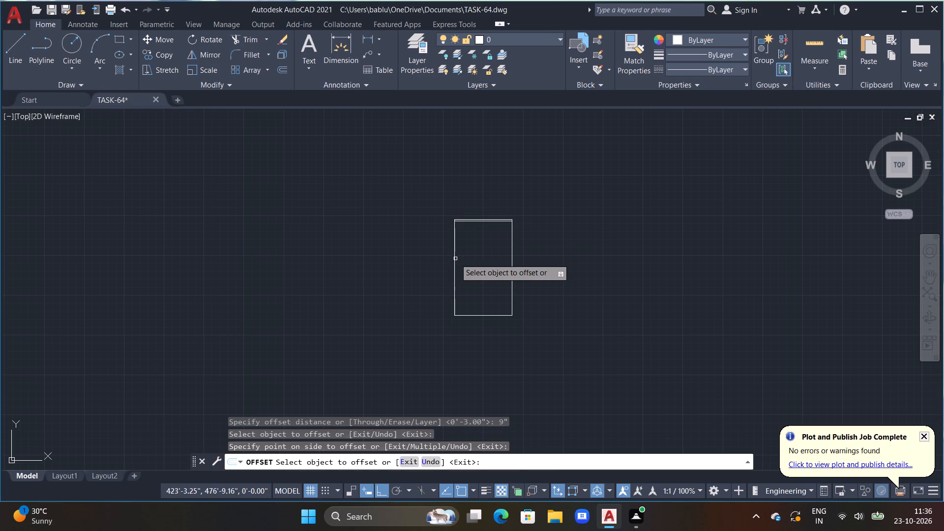
{"action": "left_click", "coordinate": [453, 256]}
{"action": "left_click_drag", "start_coordinate": [453, 256], "coordinate": [458, 260]}
{"action": "left_click_drag", "start_coordinate": [466, 264], "coordinate": [469, 269]}
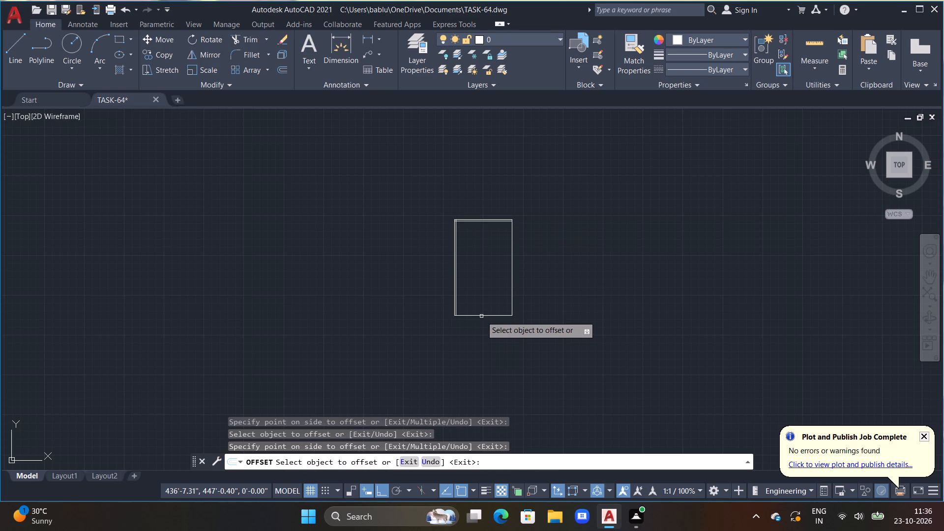
{"action": "left_click", "coordinate": [481, 316]}
{"action": "left_click", "coordinate": [481, 294]}
{"action": "left_click_drag", "start_coordinate": [511, 286], "coordinate": [505, 288]}
{"action": "left_click", "coordinate": [497, 288]}
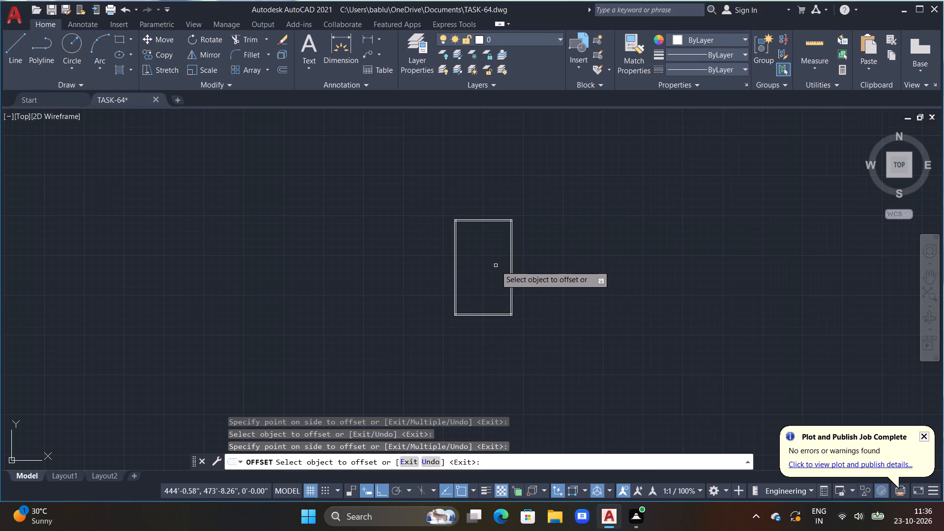
{"action": "scroll", "coordinate": [495, 261], "scroll_direction": "up", "scroll_amount": 2}
{"action": "key", "text": "Escape"}
{"action": "middle_click_drag", "start_coordinate": [490, 263], "coordinate": [493, 307]}
{"action": "key", "text": "Escape"}
{"action": "key", "text": "Escape"}
Trim the overlapping inner wall line ends at the two upper corners of the outline.
{"action": "scroll", "coordinate": [468, 269], "scroll_direction": "up", "scroll_amount": 1}
{"action": "middle_click_drag", "start_coordinate": [370, 176], "coordinate": [377, 247]}
{"action": "key", "text": "Escape"}
{"action": "scroll", "coordinate": [377, 247], "scroll_direction": "up", "scroll_amount": 2}
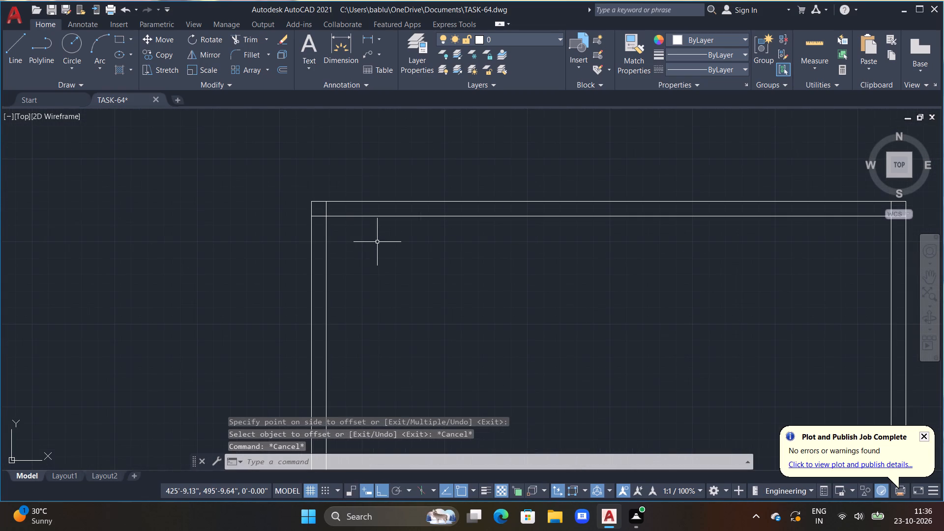
{"action": "type", "text": "TR"}
{"action": "key", "text": "space"}
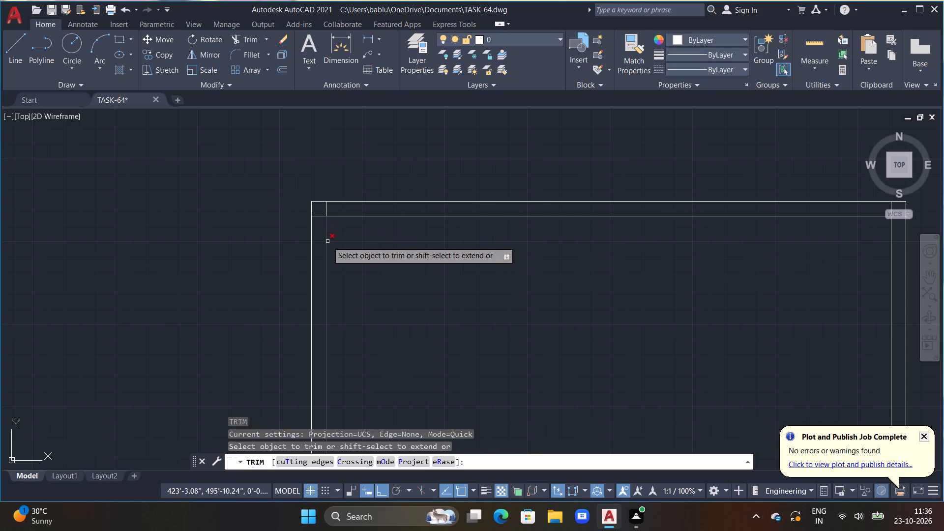
{"action": "left_click", "coordinate": [319, 216]}
{"action": "left_click", "coordinate": [325, 209]}
{"action": "scroll", "coordinate": [515, 275], "scroll_direction": "down", "scroll_amount": 2}
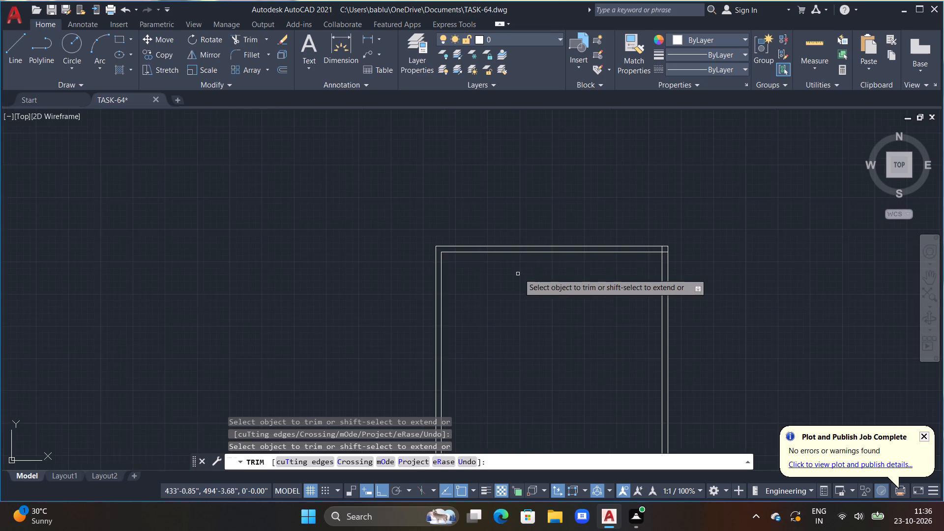
{"action": "middle_click_drag", "start_coordinate": [528, 270], "coordinate": [427, 270]}
{"action": "scroll", "coordinate": [555, 245], "scroll_direction": "up", "scroll_amount": 4}
{"action": "left_click_drag", "start_coordinate": [533, 252], "coordinate": [534, 252]}
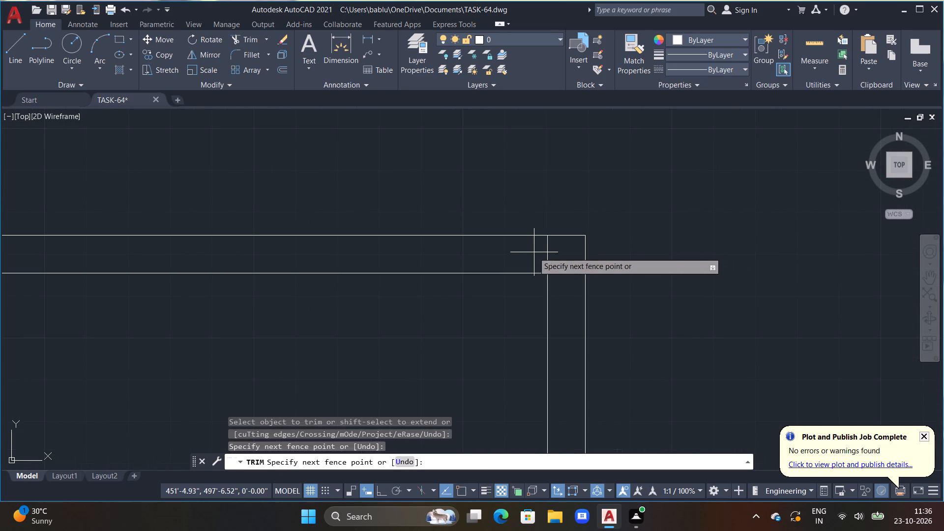
{"action": "left_click_drag", "start_coordinate": [534, 252], "coordinate": [563, 287]}
Trim the overlapping inner wall line ends at the two lower corners of the outline.
{"action": "scroll", "coordinate": [563, 281], "scroll_direction": "down", "scroll_amount": 3}
{"action": "middle_click_drag", "start_coordinate": [472, 349], "coordinate": [503, 169]}
{"action": "scroll", "coordinate": [507, 160], "scroll_direction": "down", "scroll_amount": 3}
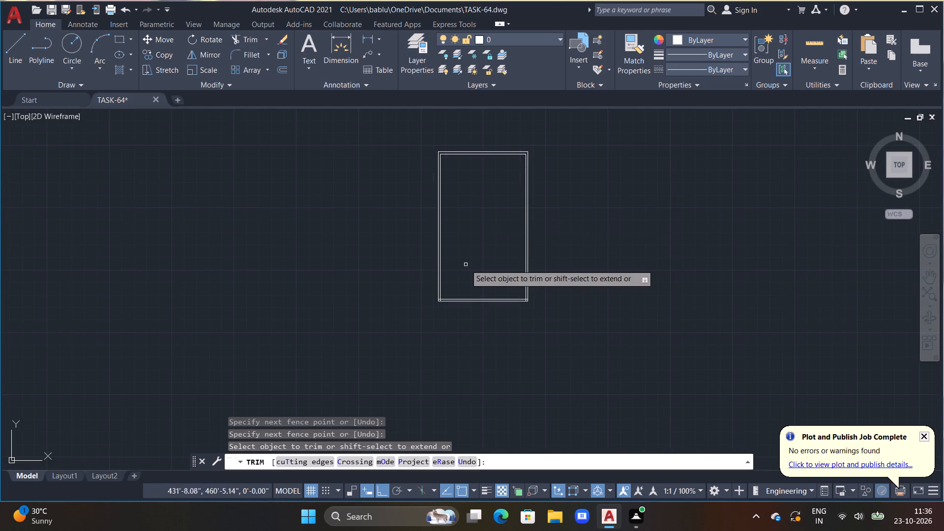
{"action": "scroll", "coordinate": [462, 267], "scroll_direction": "up", "scroll_amount": 2}
{"action": "middle_click_drag", "start_coordinate": [455, 296], "coordinate": [482, 219]}
{"action": "scroll", "coordinate": [447, 289], "scroll_direction": "up", "scroll_amount": 2}
{"action": "middle_click_drag", "start_coordinate": [422, 292], "coordinate": [403, 305]}
{"action": "scroll", "coordinate": [400, 302], "scroll_direction": "up", "scroll_amount": 1}
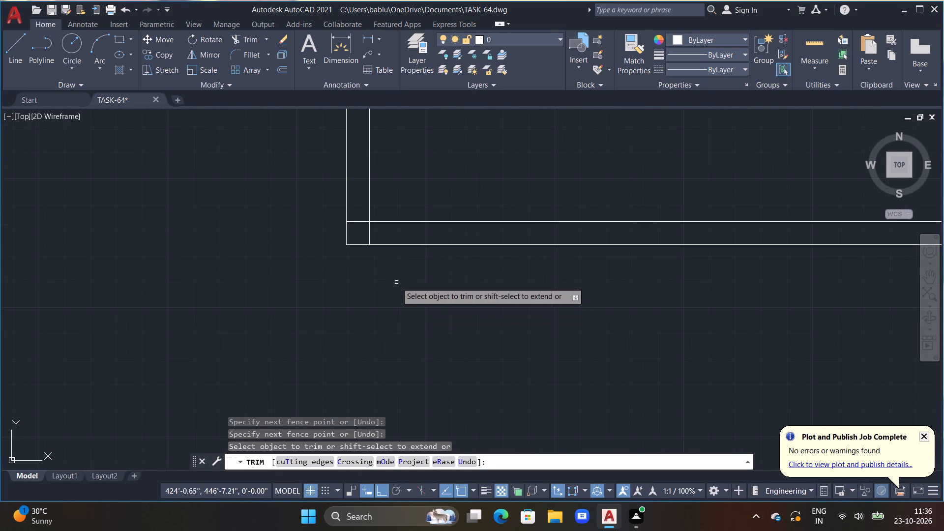
{"action": "left_click_drag", "start_coordinate": [354, 213], "coordinate": [377, 235]}
{"action": "scroll", "coordinate": [400, 229], "scroll_direction": "down", "scroll_amount": 3}
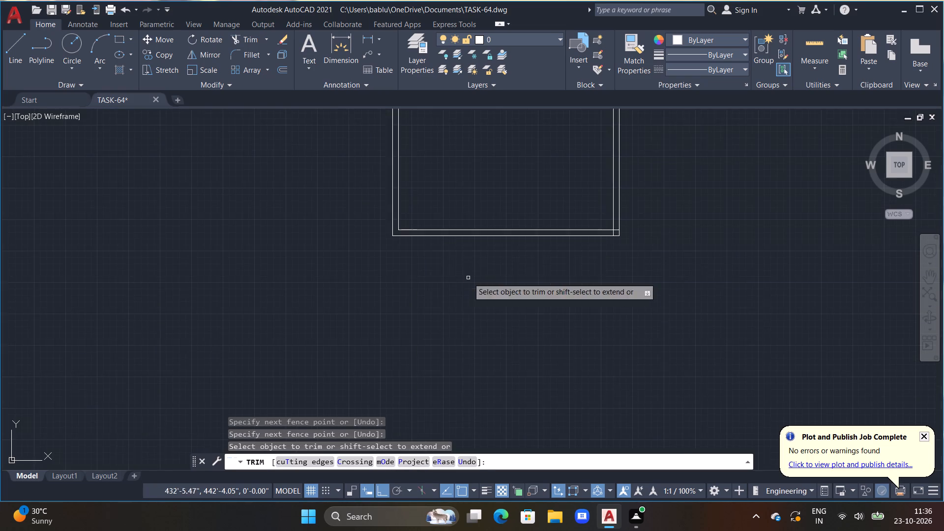
{"action": "middle_click_drag", "start_coordinate": [472, 278], "coordinate": [404, 316]}
{"action": "scroll", "coordinate": [549, 270], "scroll_direction": "up", "scroll_amount": 2}
{"action": "left_click_drag", "start_coordinate": [547, 257], "coordinate": [529, 274]}
{"action": "scroll", "coordinate": [531, 258], "scroll_direction": "down", "scroll_amount": 3}
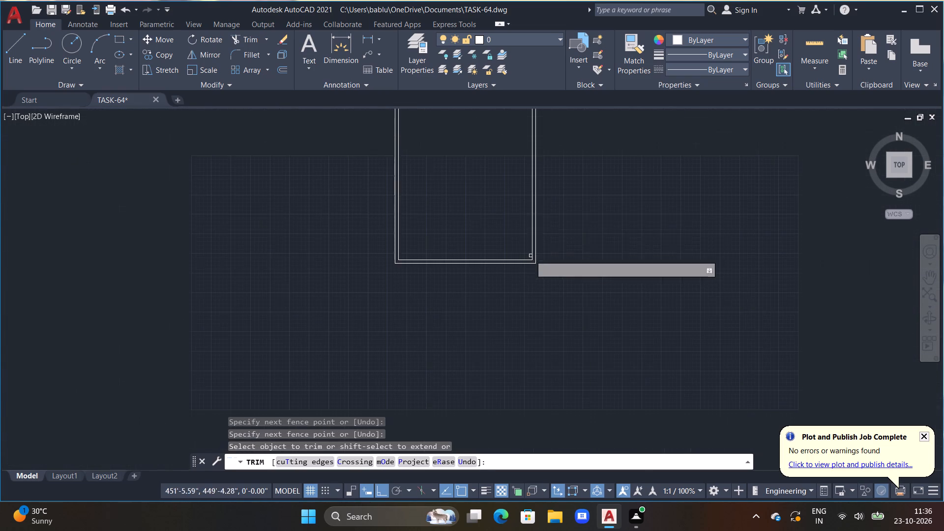
{"action": "key", "text": "grave"}
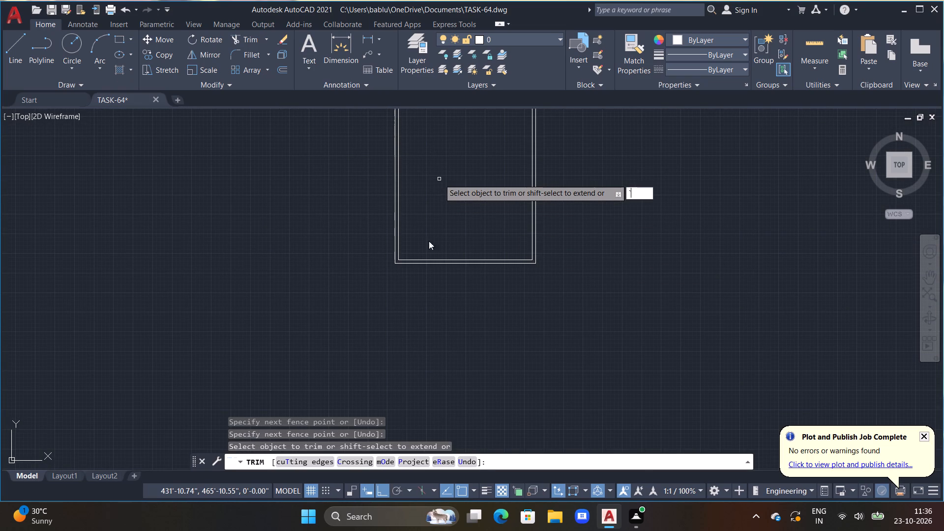
{"action": "scroll", "coordinate": [943, 530], "scroll_direction": "down", "scroll_amount": 1}
{"action": "scroll", "coordinate": [726, 283], "scroll_direction": "down", "scroll_amount": 4}
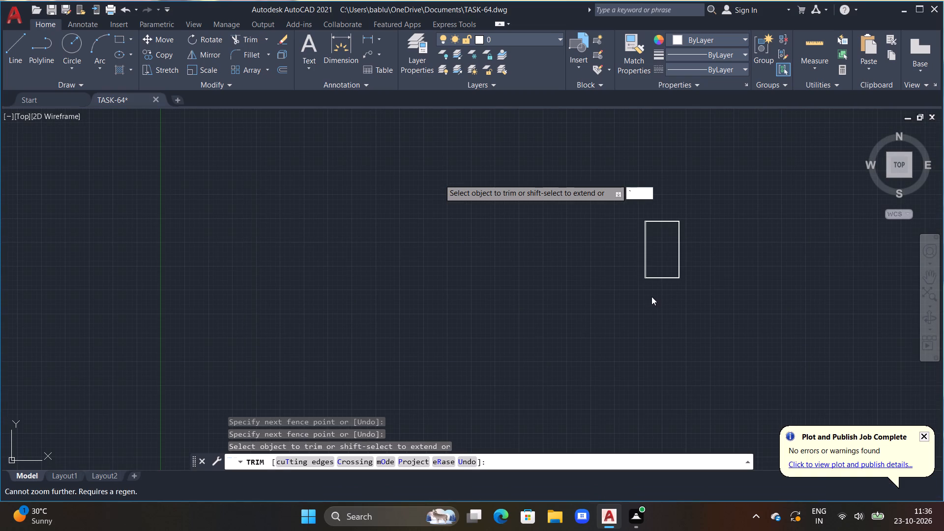
{"action": "middle_click_drag", "start_coordinate": [645, 298], "coordinate": [567, 328]}
{"action": "key", "text": "Escape"}
{"action": "scroll", "coordinate": [626, 291], "scroll_direction": "up", "scroll_amount": 3}
{"action": "key", "text": "Escape"}
{"action": "middle_click_drag", "start_coordinate": [623, 303], "coordinate": [633, 339]}
{"action": "key", "text": "Escape"}
{"action": "scroll", "coordinate": [633, 339], "scroll_direction": "up", "scroll_amount": 1}
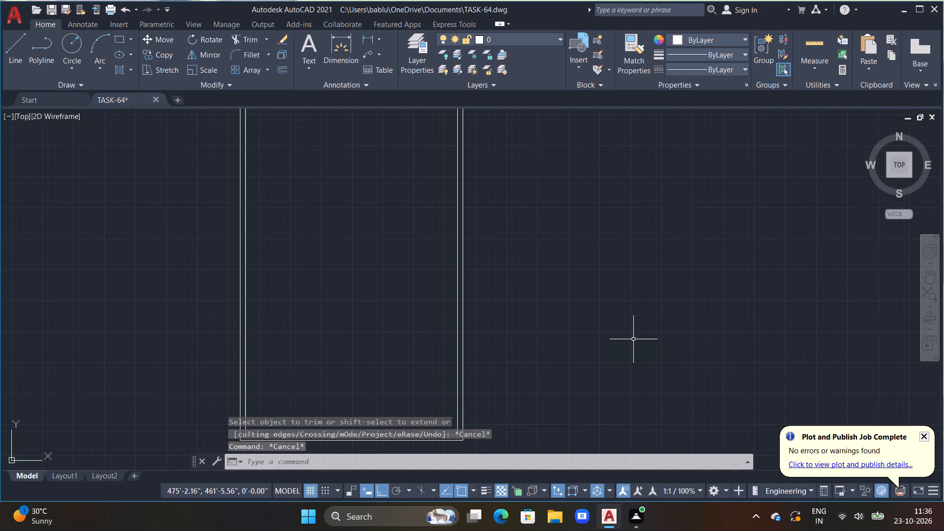
{"action": "scroll", "coordinate": [668, 424], "scroll_direction": "down", "scroll_amount": 1}
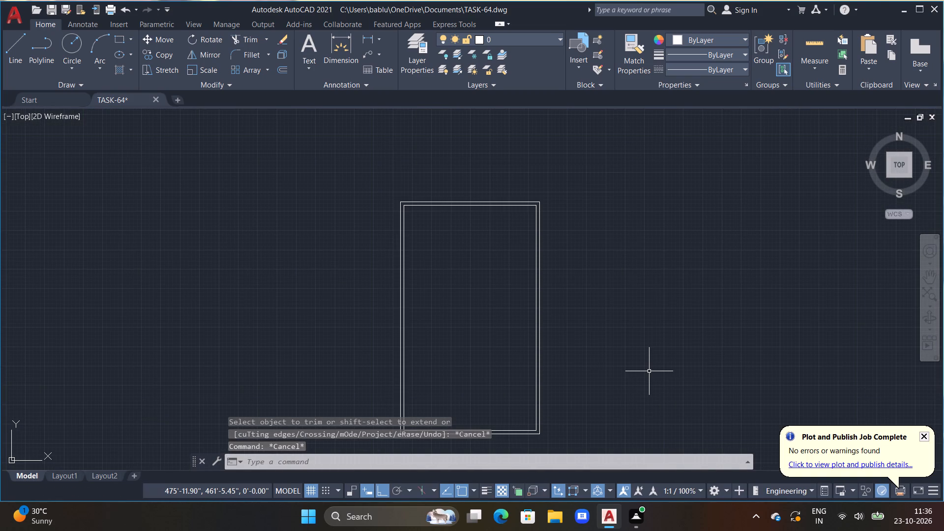
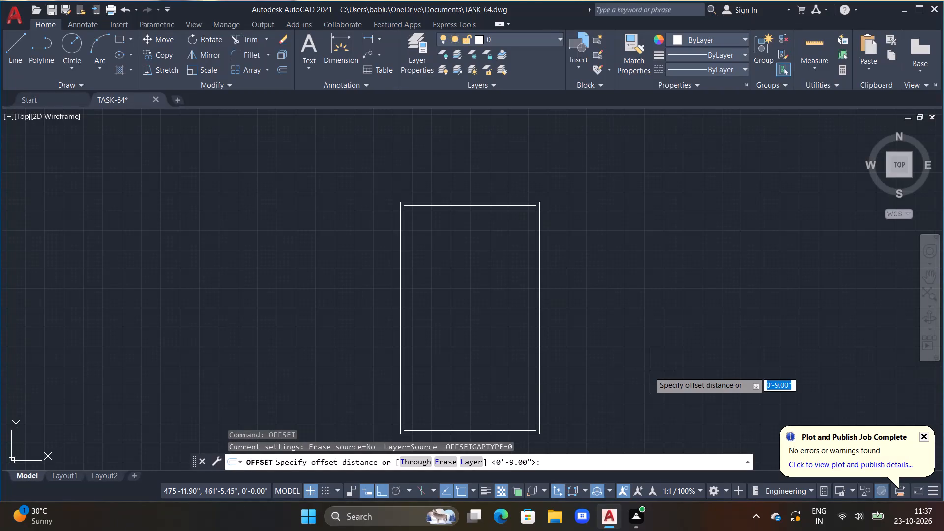
Offset the left inner wall line 10' inward, and that copy 4.5" further right, to form the first vertical partition.
{"action": "type", "text": "10"}
{"action": "key", "text": "apostrophe"}
{"action": "key", "text": "Return"}
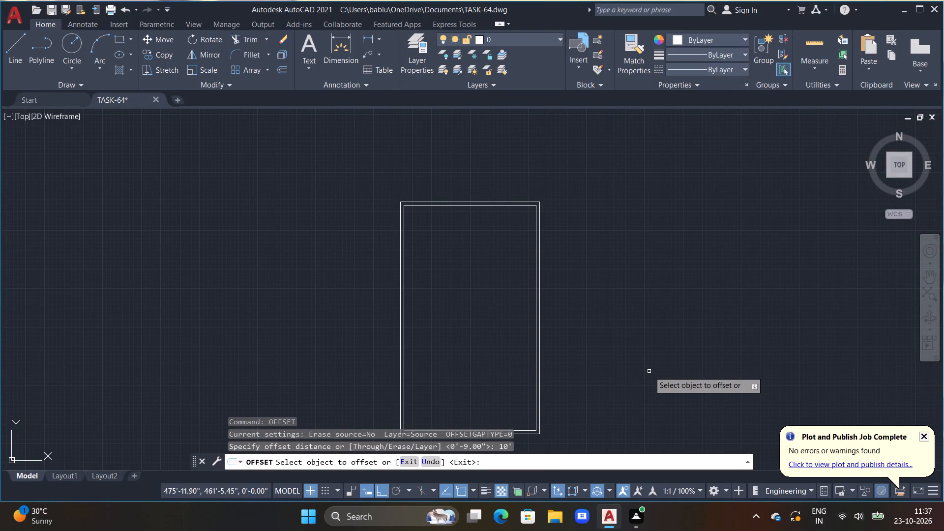
{"action": "left_click", "coordinate": [405, 241]}
{"action": "left_click", "coordinate": [471, 285]}
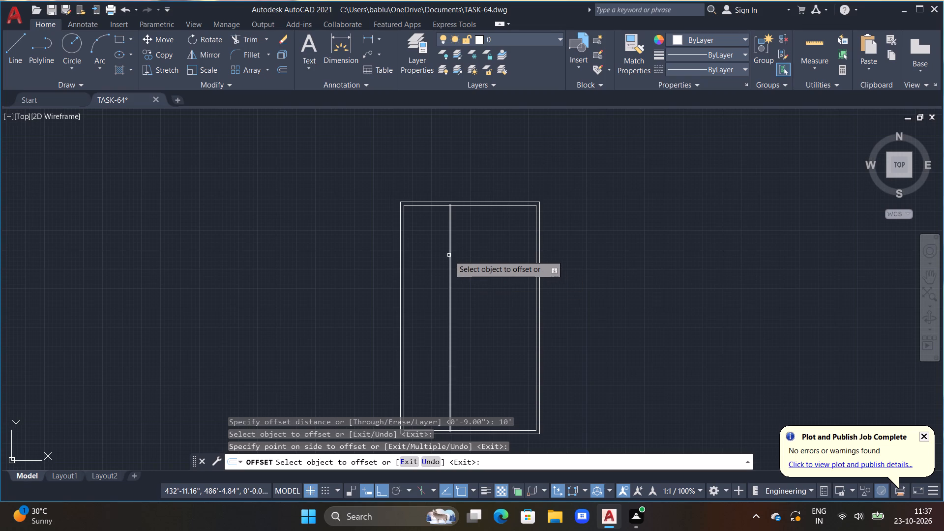
{"action": "left_click_drag", "start_coordinate": [449, 255], "coordinate": [471, 276]}
{"action": "type", "text": "4.5\""}
{"action": "key", "text": "Return"}
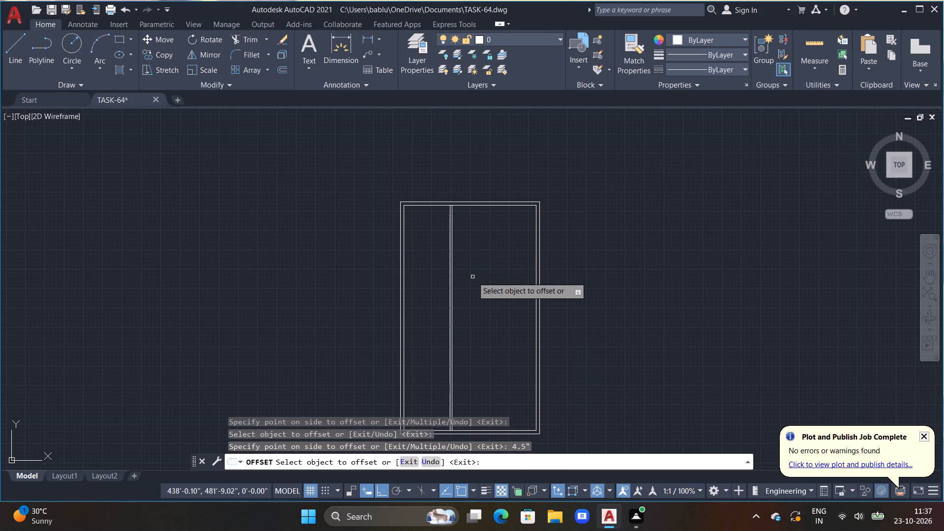
Offset the first partition's right line 6' to the right, and that copy 4.5" further, to form a second vertical partition.
{"action": "left_click", "coordinate": [453, 261]}
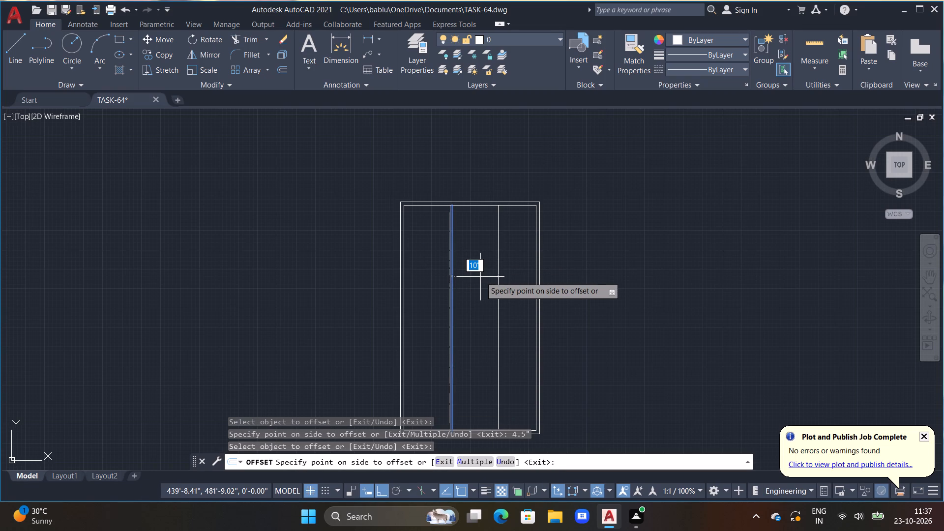
{"action": "key", "text": "6"}
{"action": "key", "text": "apostrophe"}
{"action": "key", "text": "Return"}
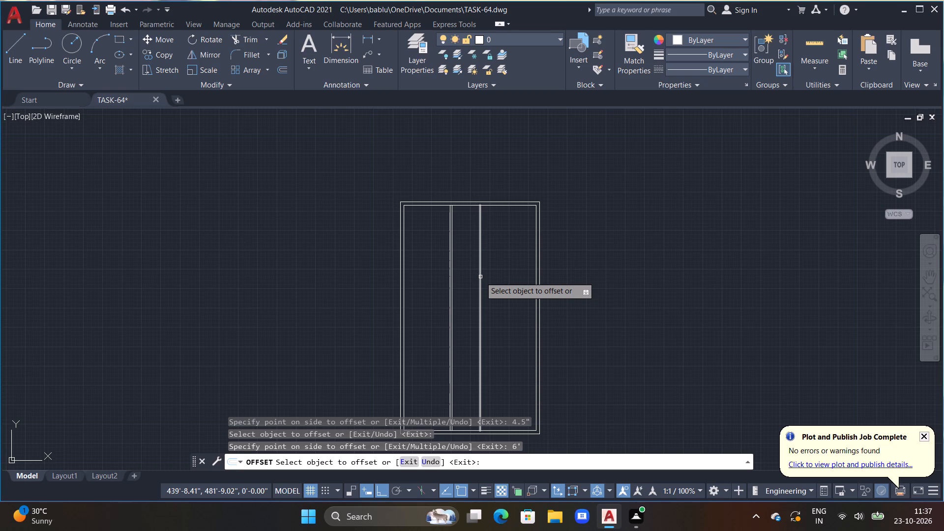
{"action": "left_click", "coordinate": [480, 276]}
{"action": "type", "text": "4.5\""}
{"action": "key", "text": "Return"}
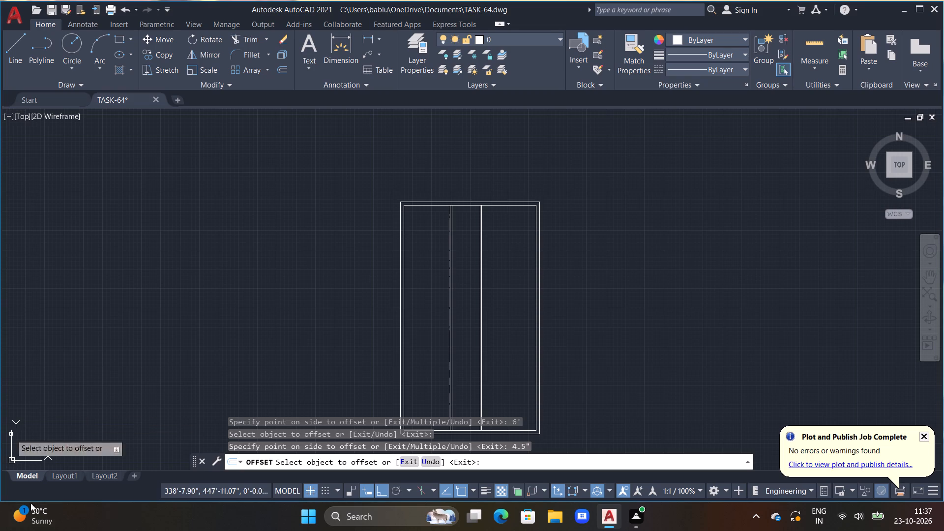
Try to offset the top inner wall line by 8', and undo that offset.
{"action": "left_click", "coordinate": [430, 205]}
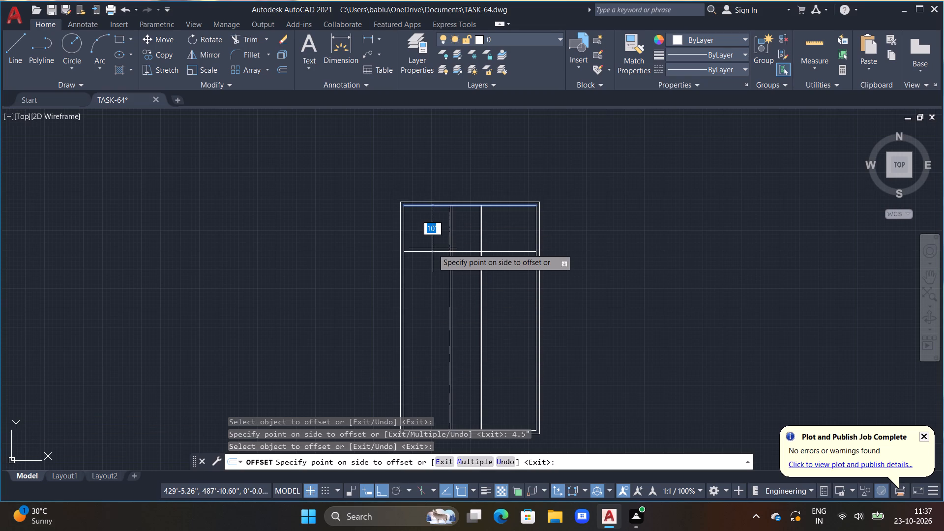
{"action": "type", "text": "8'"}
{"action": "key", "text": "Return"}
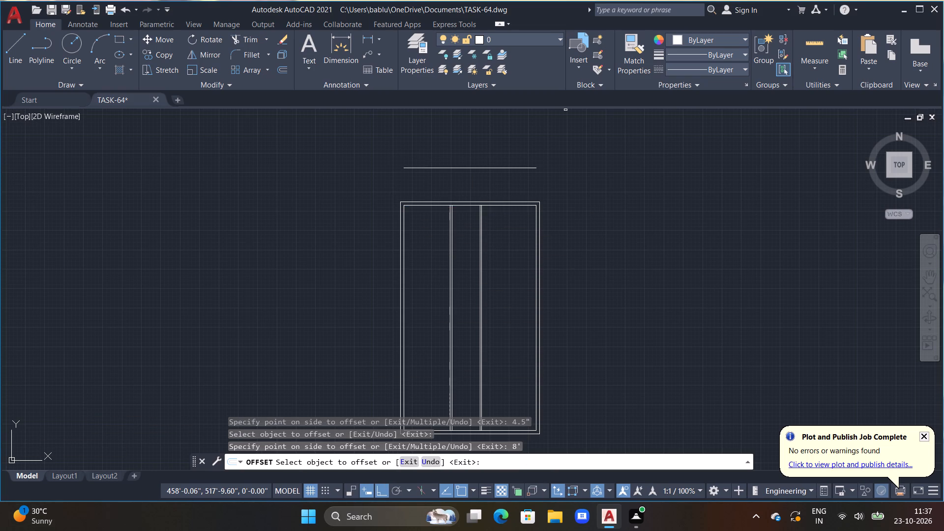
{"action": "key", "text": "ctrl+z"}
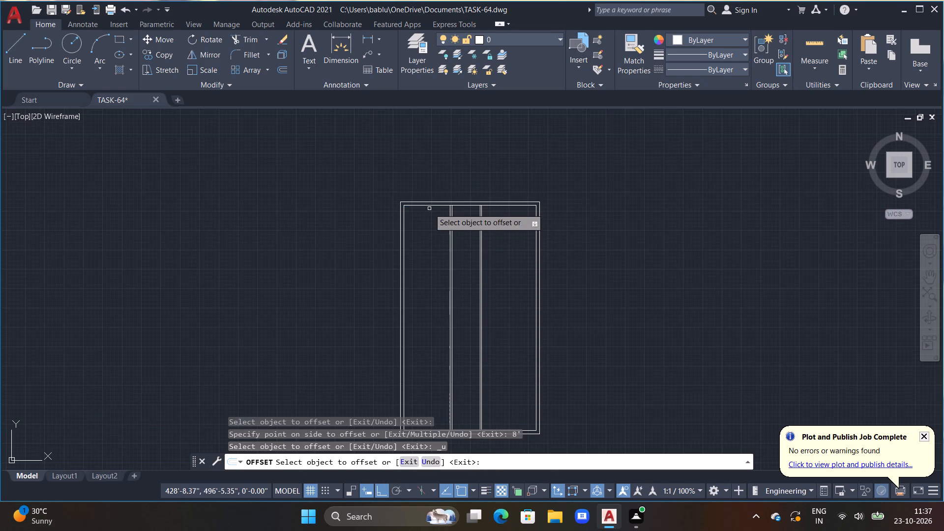
Offset the top inner wall line 8' downward, and that copy 4.5" further down, to form a horizontal partition.
{"action": "left_click", "coordinate": [428, 204]}
{"action": "type", "text": "8'"}
{"action": "key", "text": "Return"}
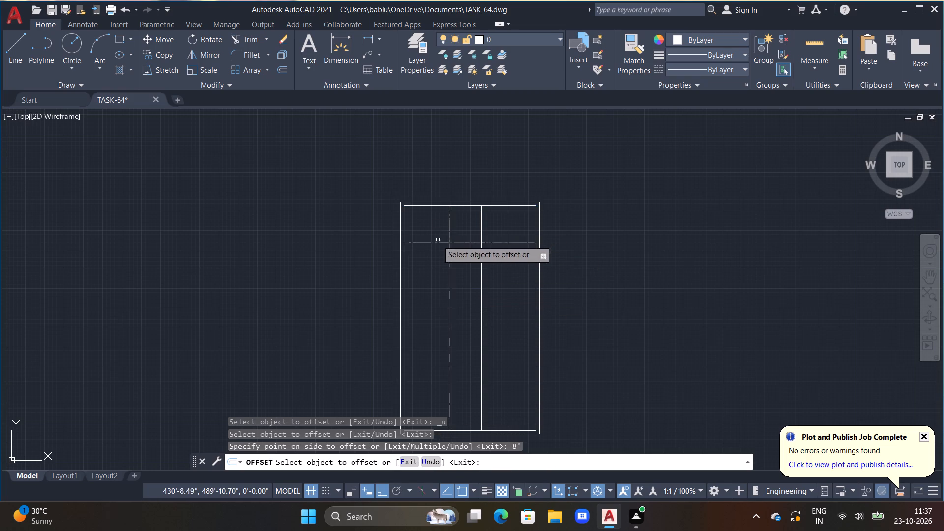
{"action": "left_click_drag", "start_coordinate": [435, 243], "coordinate": [435, 248]}
{"action": "type", "text": "4.5\""}
{"action": "key", "text": "Return"}
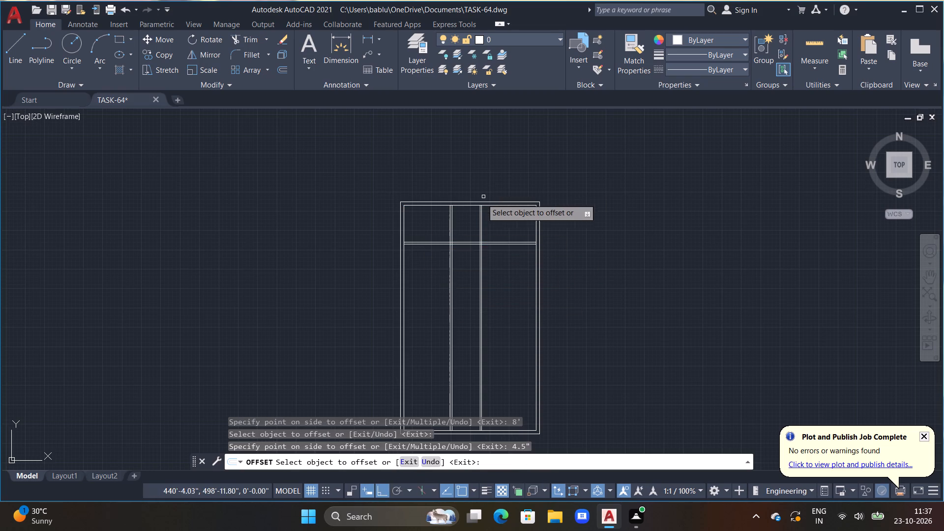
Offset the top inner wall line 3'9" downward, and that copy 4.5" further down, to form an upper horizontal partition.
{"action": "scroll", "coordinate": [473, 210], "scroll_direction": "up", "scroll_amount": 2}
{"action": "middle_click_drag", "start_coordinate": [473, 223], "coordinate": [443, 219]}
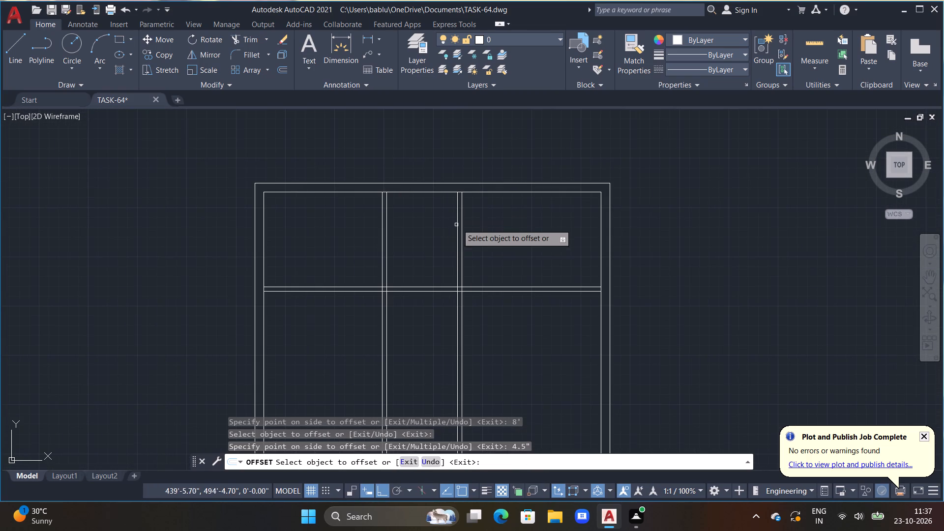
{"action": "left_click", "coordinate": [417, 193]}
{"action": "key", "text": "9"}
{"action": "key", "text": "BackSpace"}
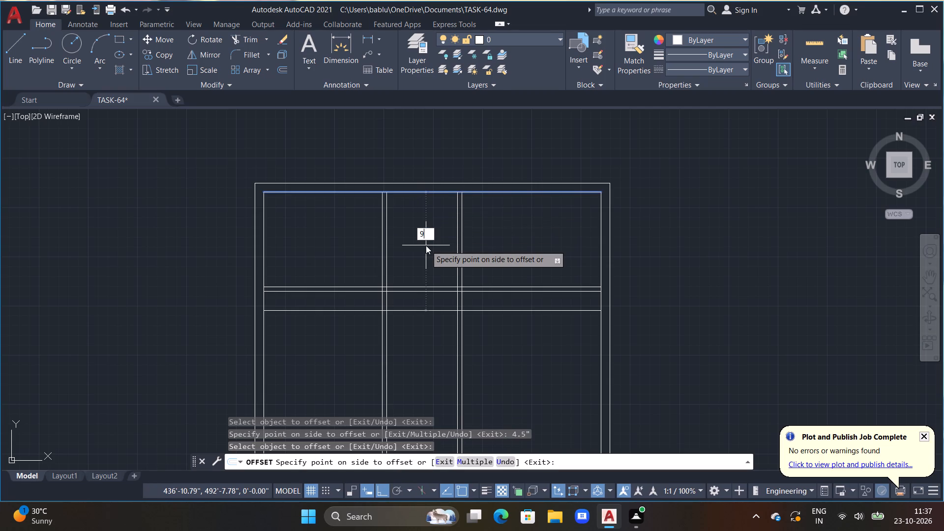
{"action": "type", "text": "3'9"}
{"action": "key", "text": "shift+quotedbl"}
{"action": "key", "text": "Return"}
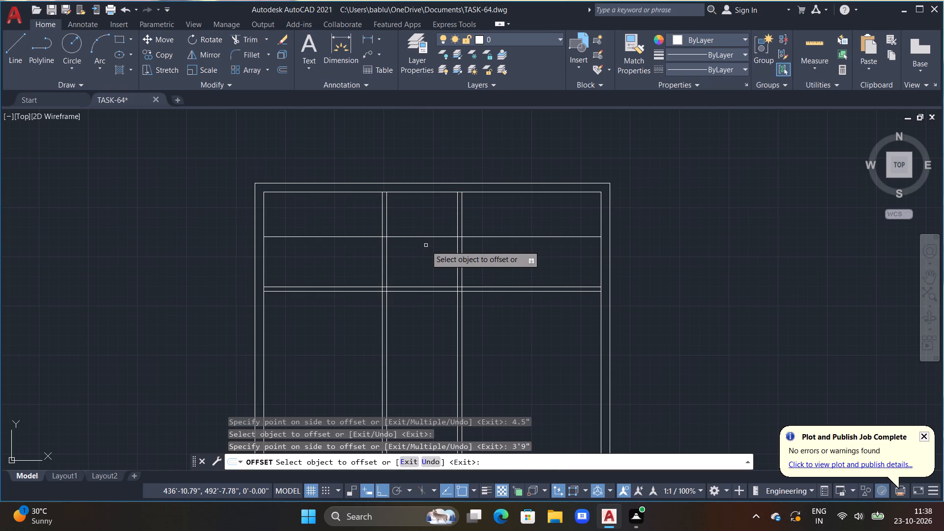
{"action": "left_click", "coordinate": [430, 236]}
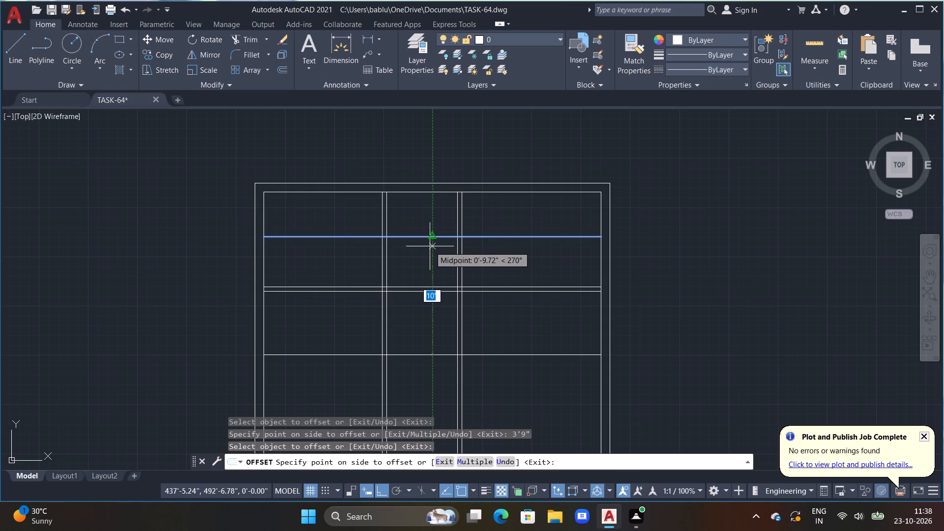
{"action": "type", "text": "4.5\""}
{"action": "key", "text": "Return"}
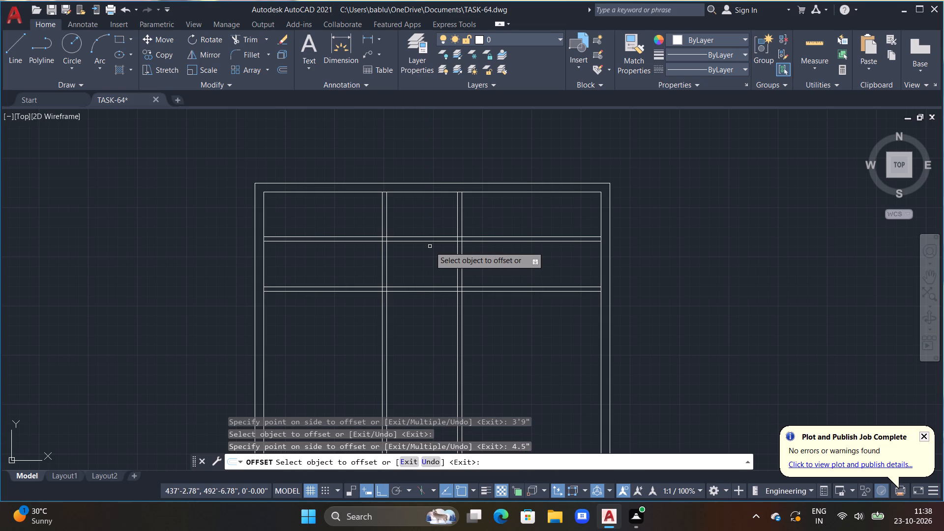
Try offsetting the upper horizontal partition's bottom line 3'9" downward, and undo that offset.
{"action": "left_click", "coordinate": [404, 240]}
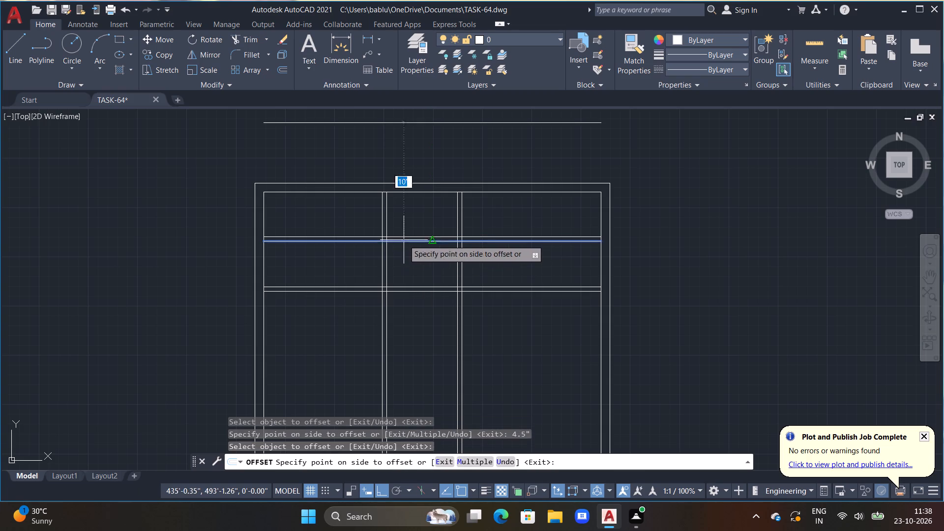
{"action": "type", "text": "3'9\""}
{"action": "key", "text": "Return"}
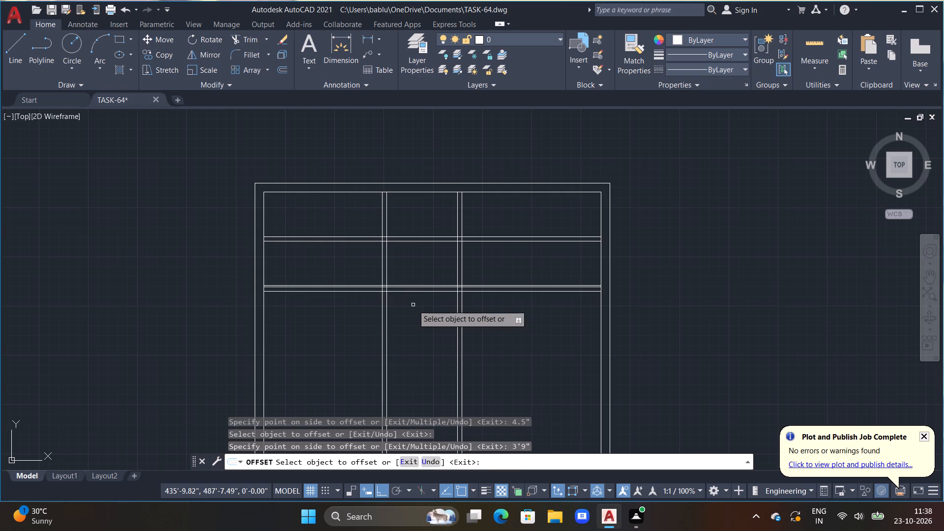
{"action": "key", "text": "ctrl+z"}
Trim away both lines of the first vertical partition below the lower horizontal partition.
{"action": "middle_click_drag", "start_coordinate": [304, 321], "coordinate": [352, 331]}
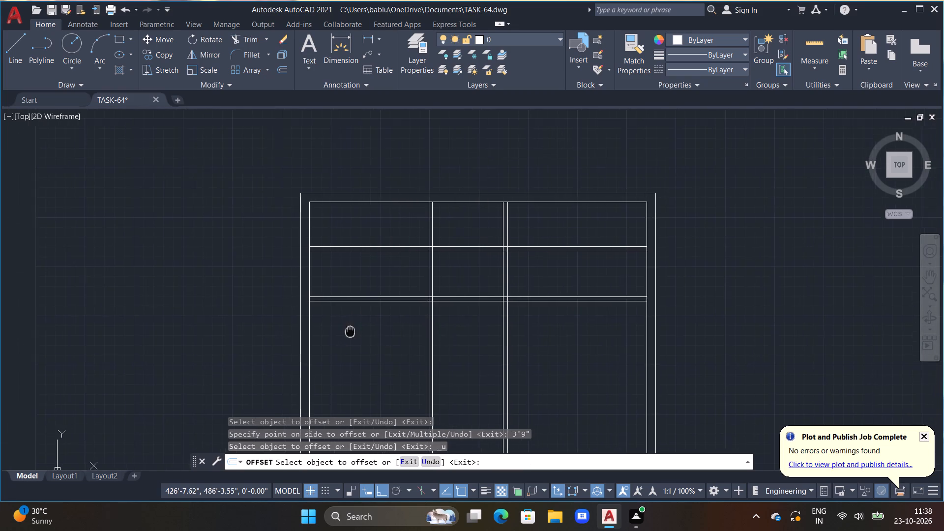
{"action": "middle_click_drag", "start_coordinate": [352, 331], "coordinate": [353, 331]}
{"action": "middle_click_drag", "start_coordinate": [368, 348], "coordinate": [367, 310]}
{"action": "scroll", "coordinate": [373, 317], "scroll_direction": "down", "scroll_amount": 1}
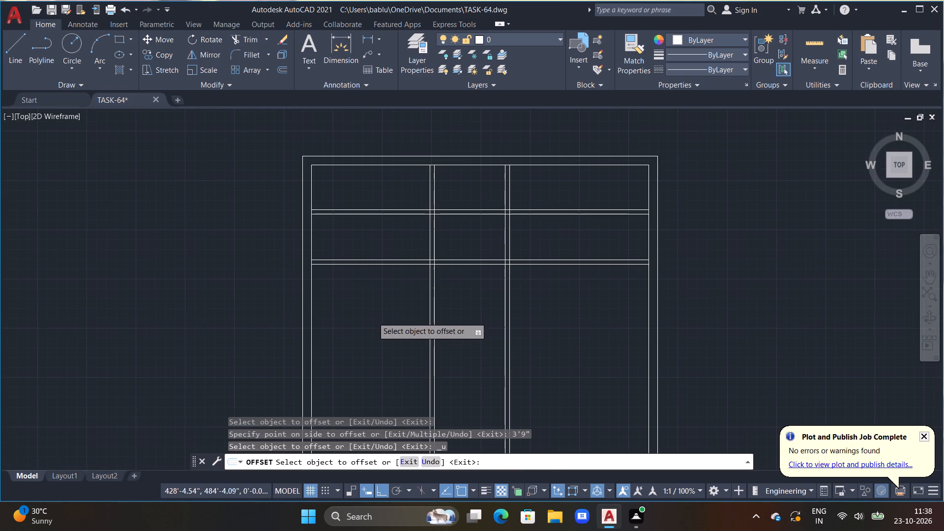
{"action": "middle_click_drag", "start_coordinate": [373, 317], "coordinate": [364, 289]}
{"action": "middle_click_drag", "start_coordinate": [413, 299], "coordinate": [380, 289]}
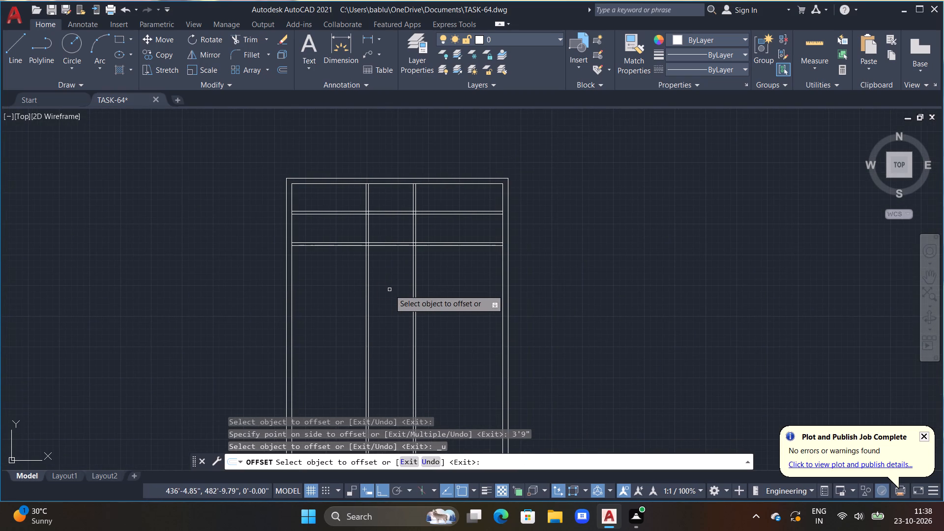
{"action": "key", "text": "Escape"}
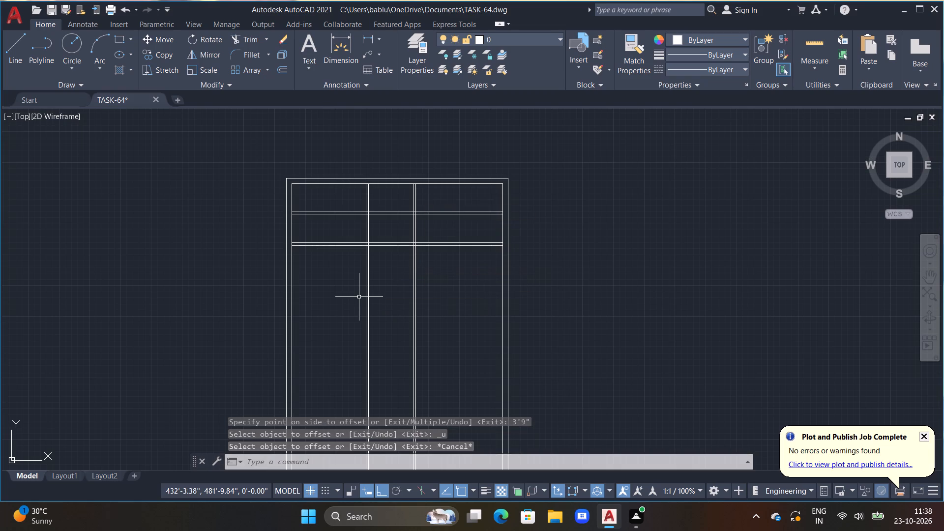
{"action": "key", "text": "t"}
{"action": "type", "text": "R"}
{"action": "key", "text": "space"}
{"action": "left_click_drag", "start_coordinate": [379, 282], "coordinate": [339, 316]}
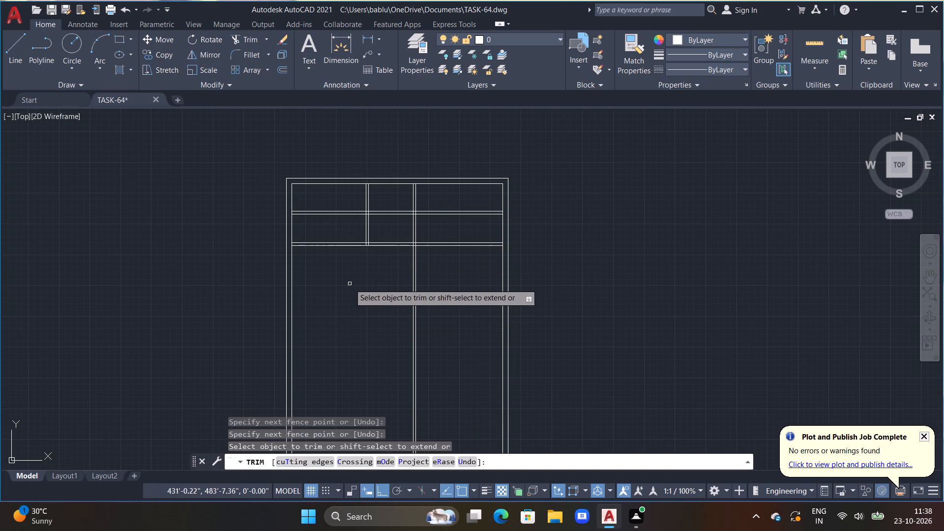
Trim the upper horizontal partition's two lines out of the upper-left room.
{"action": "middle_click_drag", "start_coordinate": [321, 273], "coordinate": [368, 348]}
{"action": "scroll", "coordinate": [356, 310], "scroll_direction": "up", "scroll_amount": 2}
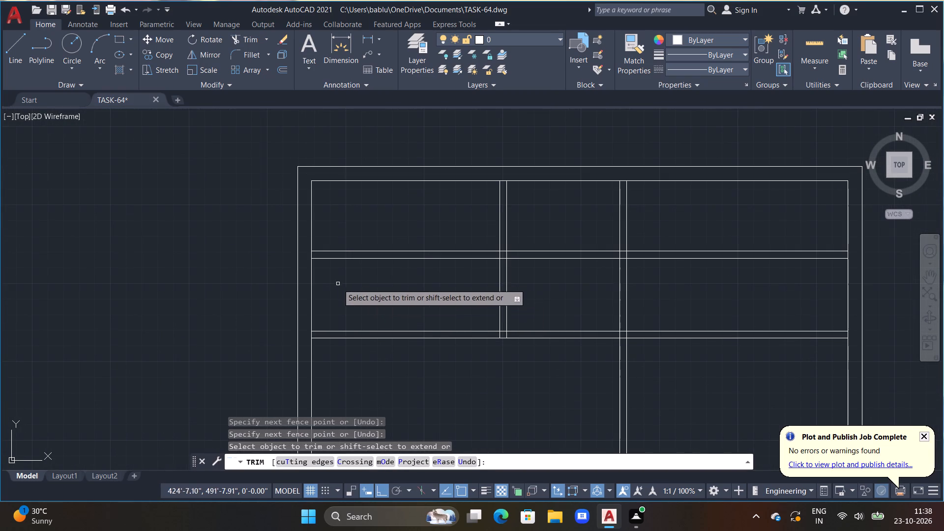
{"action": "scroll", "coordinate": [357, 289], "scroll_direction": "down", "scroll_amount": 1}
{"action": "middle_click_drag", "start_coordinate": [373, 296], "coordinate": [371, 284]}
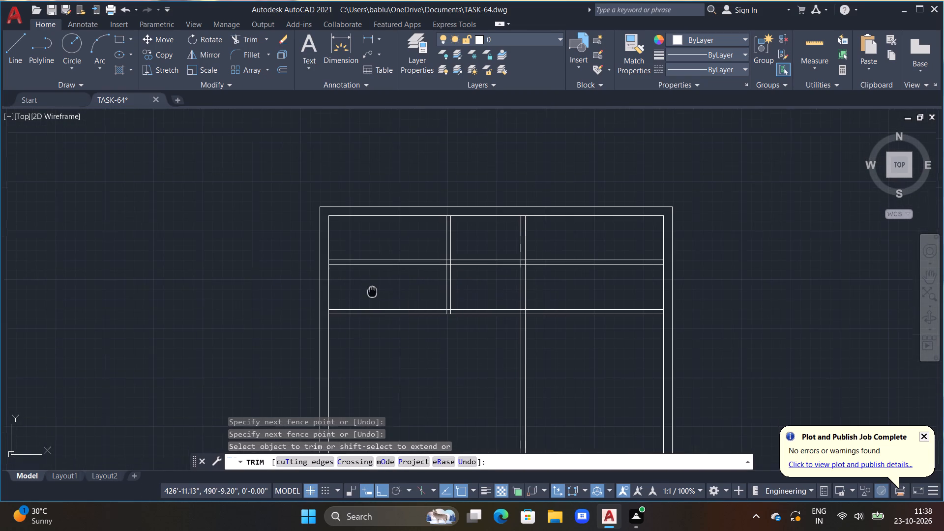
{"action": "middle_click_drag", "start_coordinate": [371, 284], "coordinate": [368, 270]}
{"action": "left_click_drag", "start_coordinate": [405, 234], "coordinate": [382, 265]}
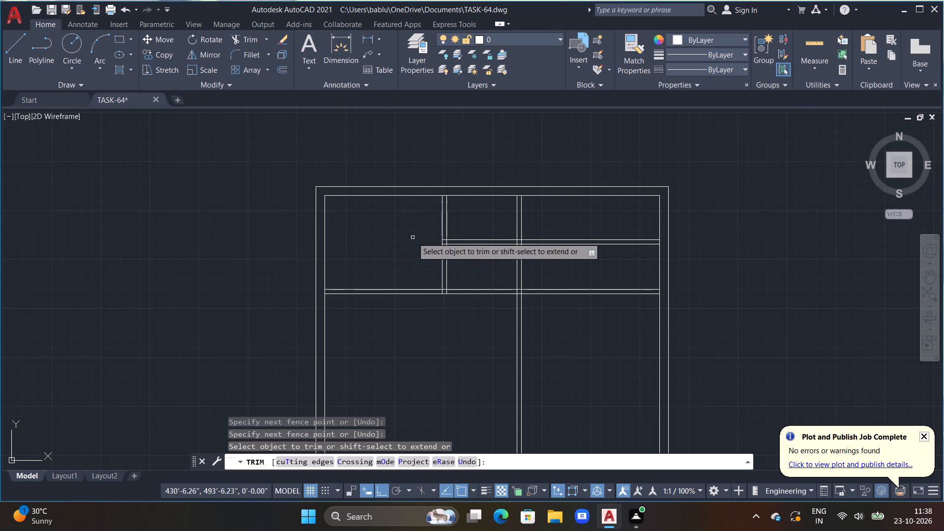
Trim the inner wall line segments between partition lines where both vertical partitions meet the top wall and the lower horizontal partition meets the left wall.
{"action": "scroll", "coordinate": [437, 198], "scroll_direction": "up", "scroll_amount": 4}
{"action": "left_click", "coordinate": [456, 186]}
{"action": "scroll", "coordinate": [456, 194], "scroll_direction": "down", "scroll_amount": 3}
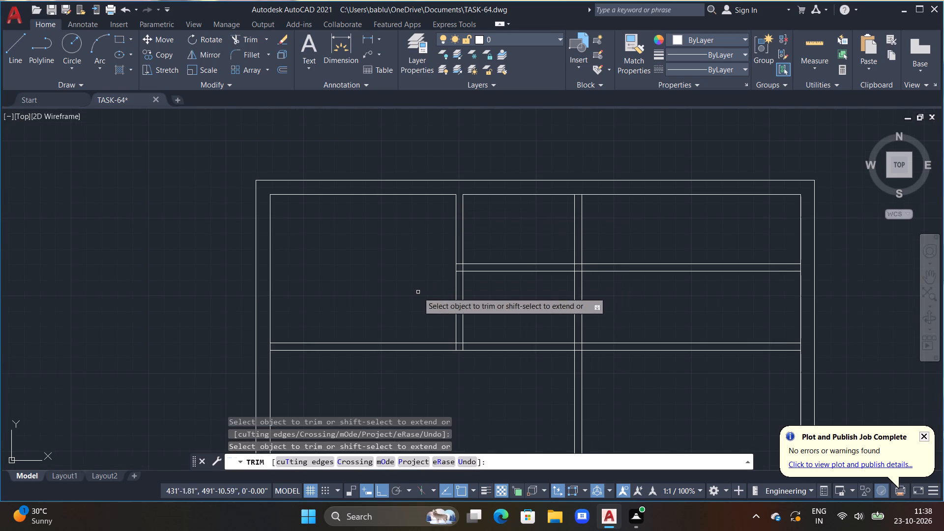
{"action": "middle_click_drag", "start_coordinate": [413, 292], "coordinate": [449, 244]}
{"action": "scroll", "coordinate": [302, 309], "scroll_direction": "up", "scroll_amount": 3}
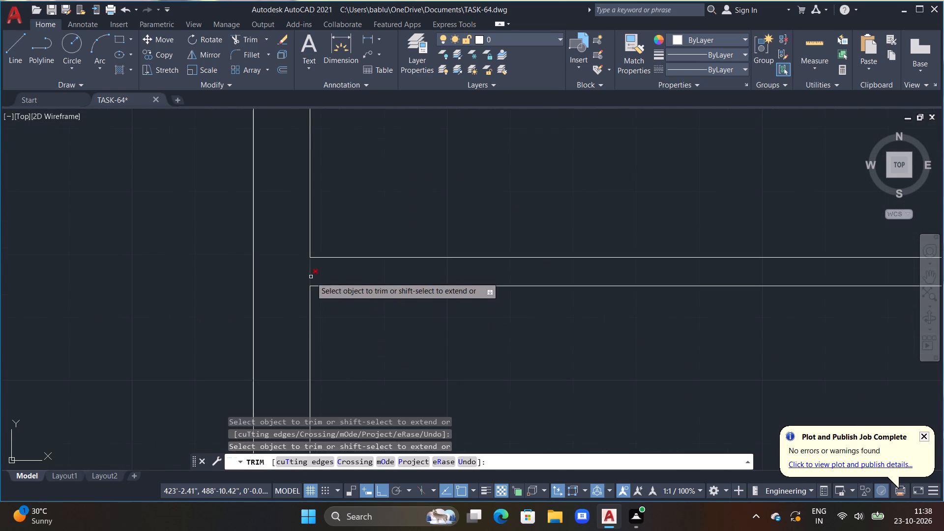
{"action": "double_click", "coordinate": [311, 277]}
{"action": "scroll", "coordinate": [345, 272], "scroll_direction": "up", "scroll_amount": 1}
{"action": "scroll", "coordinate": [346, 273], "scroll_direction": "down", "scroll_amount": 6}
{"action": "scroll", "coordinate": [418, 285], "scroll_direction": "up", "scroll_amount": 3}
{"action": "middle_click_drag", "start_coordinate": [418, 285], "coordinate": [417, 325]}
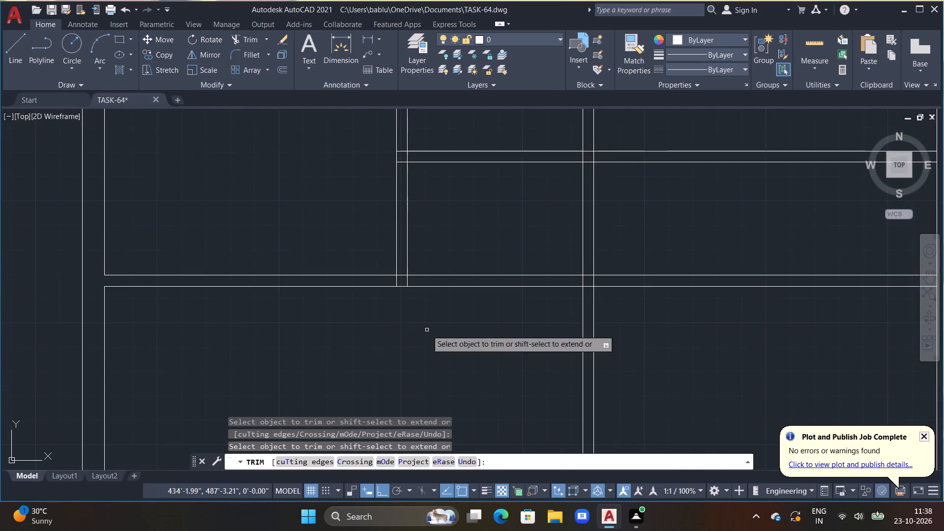
{"action": "scroll", "coordinate": [475, 308], "scroll_direction": "down", "scroll_amount": 3}
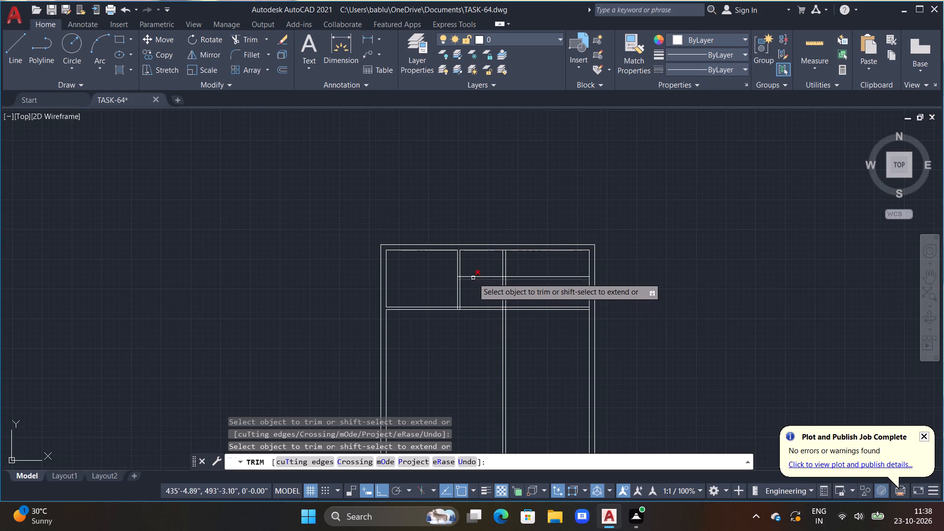
{"action": "scroll", "coordinate": [472, 264], "scroll_direction": "up", "scroll_amount": 4}
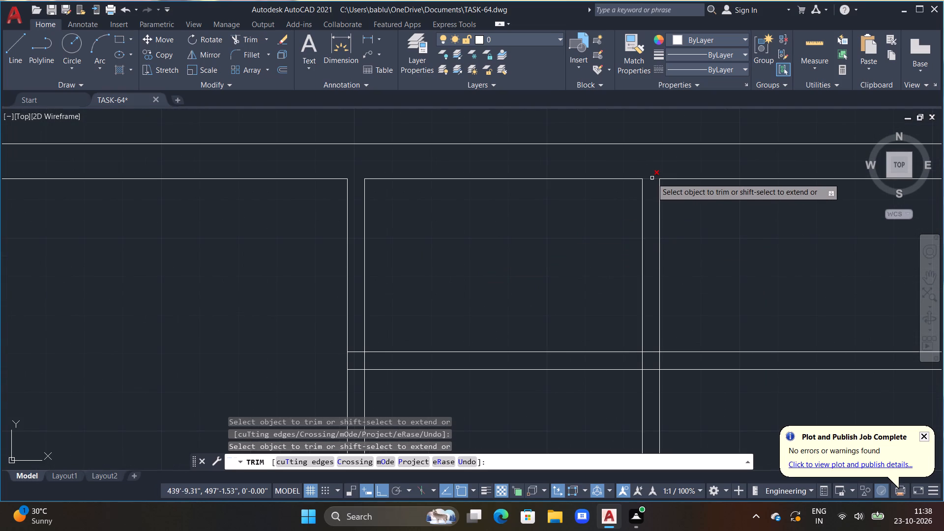
{"action": "left_click", "coordinate": [652, 178]}
Trim the upper horizontal partition's two lines out of the upper-right room.
{"action": "scroll", "coordinate": [649, 184], "scroll_direction": "down", "scroll_amount": 3}
{"action": "left_click_drag", "start_coordinate": [674, 214], "coordinate": [667, 240]}
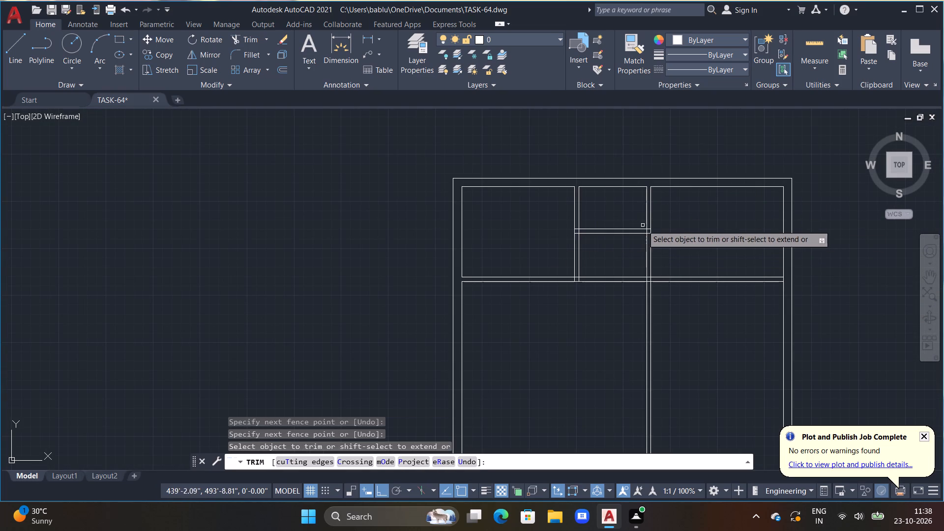
{"action": "key", "text": "Escape"}
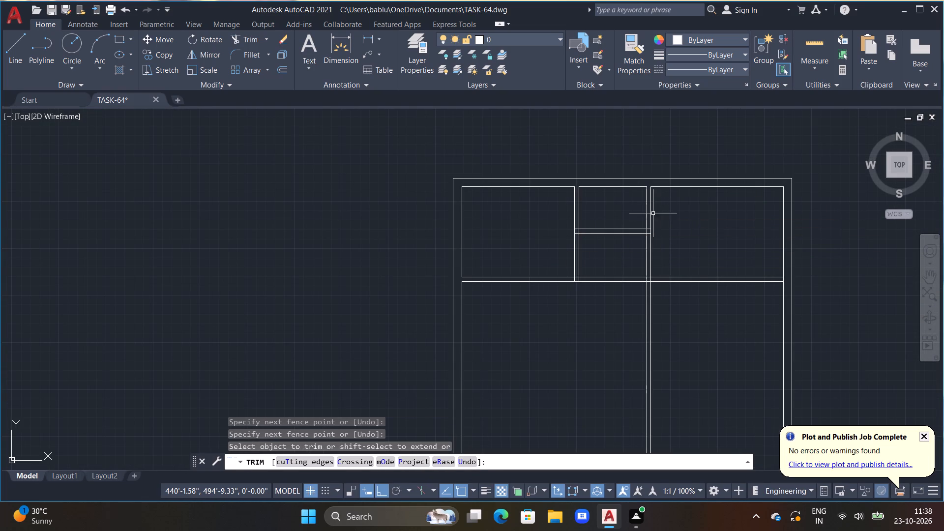
Extend the middle room's top inner wall line across the second vertical partition to the right-hand room's top line.
{"action": "scroll", "coordinate": [653, 216], "scroll_direction": "up", "scroll_amount": 2}
{"action": "key", "text": "e"}
{"action": "key", "text": "x"}
{"action": "key", "text": "space"}
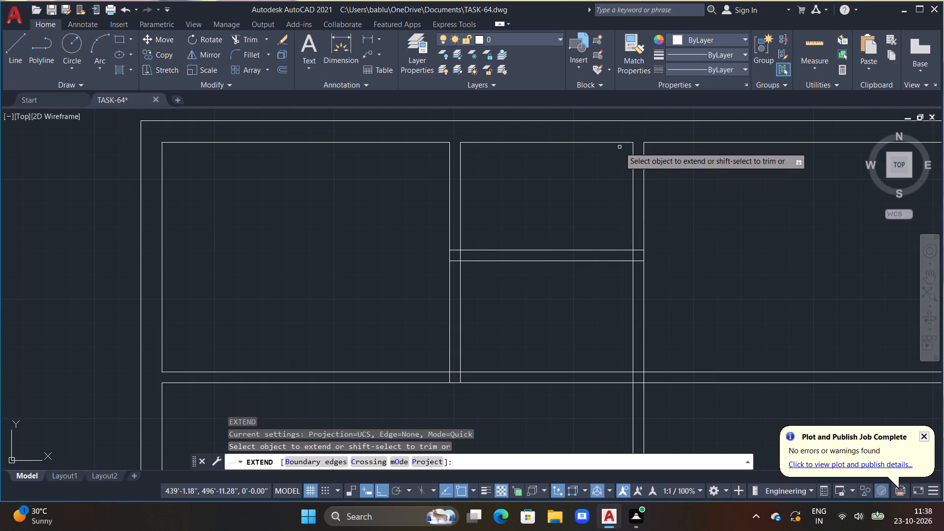
{"action": "triple_click", "coordinate": [619, 142]}
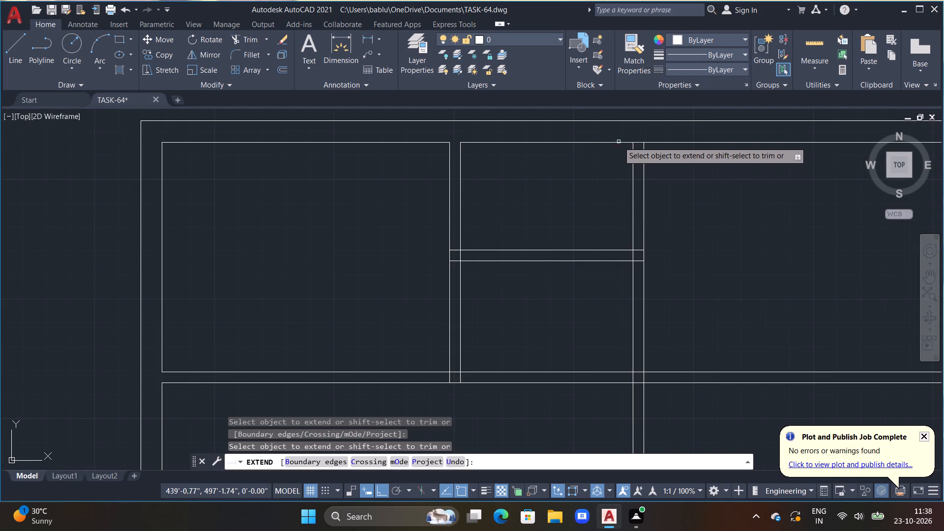
{"action": "key", "text": "Escape"}
{"action": "key", "text": "Escape"}
{"action": "key", "text": "Escape"}
{"action": "key", "text": "Escape"}
{"action": "key", "text": "Escape"}
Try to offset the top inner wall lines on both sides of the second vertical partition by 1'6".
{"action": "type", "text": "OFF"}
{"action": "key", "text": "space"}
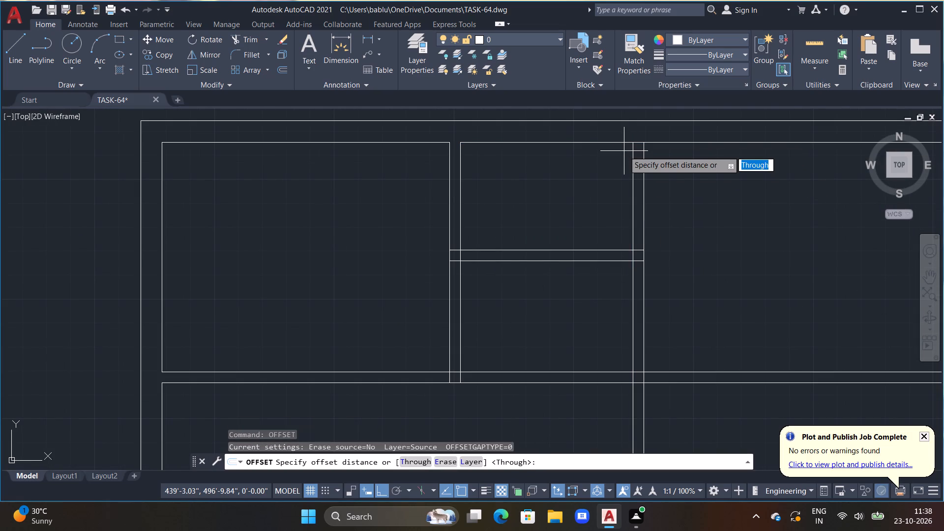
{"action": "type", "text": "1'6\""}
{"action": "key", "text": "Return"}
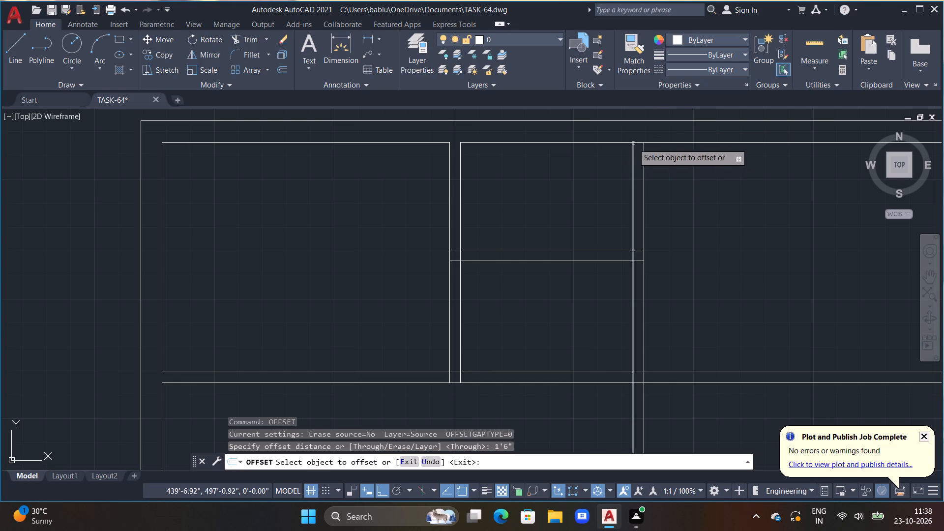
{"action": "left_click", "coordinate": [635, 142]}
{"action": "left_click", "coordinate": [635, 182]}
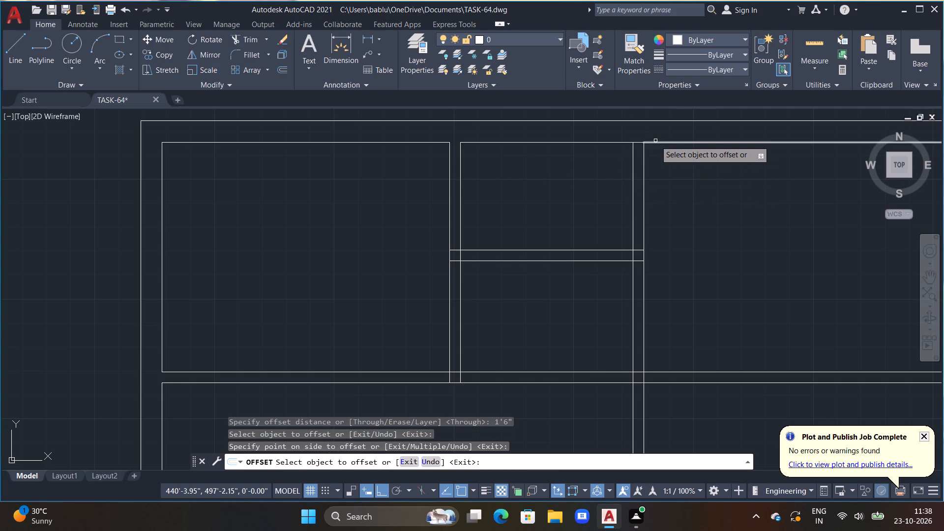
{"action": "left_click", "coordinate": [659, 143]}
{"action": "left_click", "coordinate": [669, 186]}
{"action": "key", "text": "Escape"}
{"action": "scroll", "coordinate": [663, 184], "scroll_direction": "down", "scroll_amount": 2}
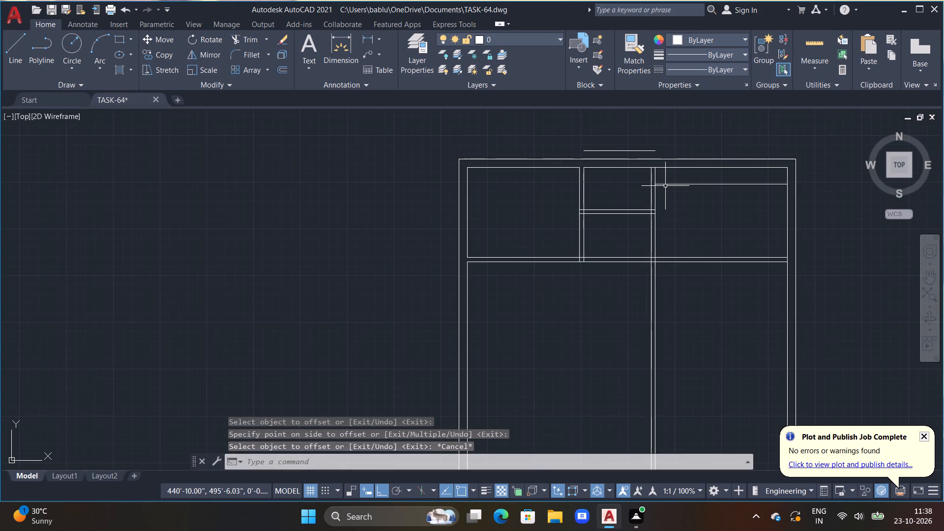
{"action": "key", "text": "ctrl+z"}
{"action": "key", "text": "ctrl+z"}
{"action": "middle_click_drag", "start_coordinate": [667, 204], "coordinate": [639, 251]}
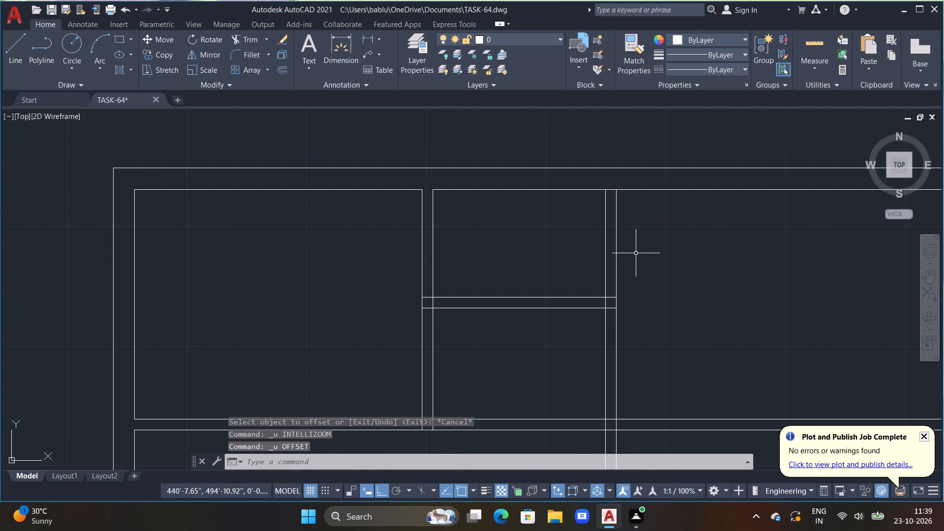
Offset the top inner wall line right of the first vertical partition 1'6" downward into the middle room.
{"action": "key", "text": "Escape"}
{"action": "type", "text": "OFF 1'6\""}
{"action": "key", "text": "Return"}
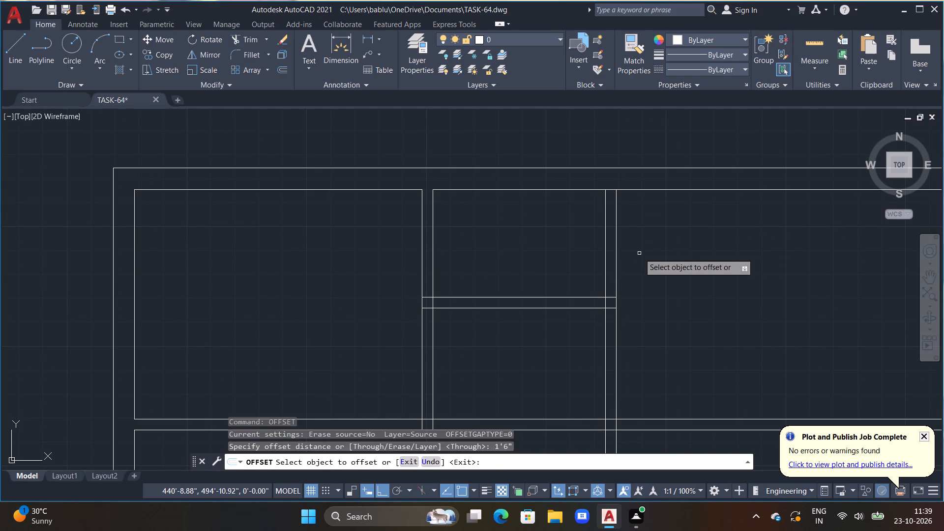
{"action": "double_click", "coordinate": [611, 189]}
{"action": "left_click", "coordinate": [609, 242]}
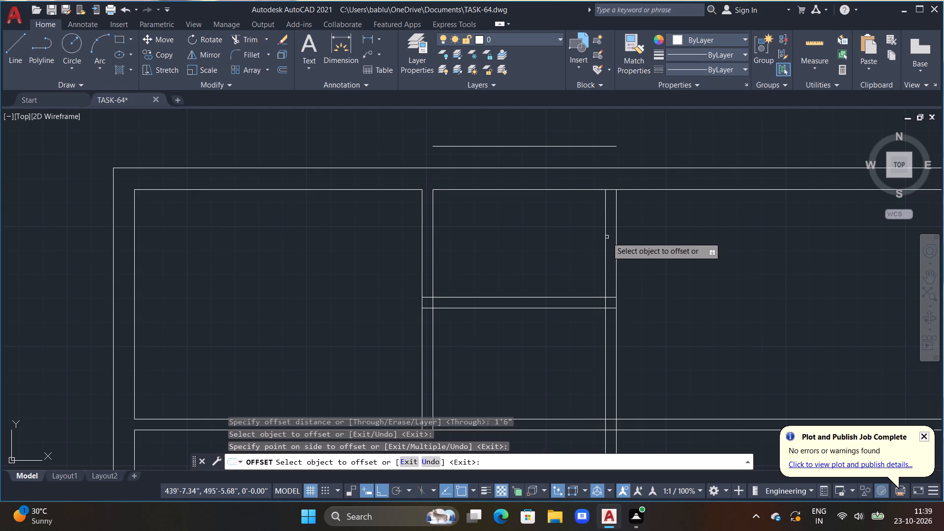
{"action": "key", "text": "ctrl+z"}
{"action": "left_click", "coordinate": [585, 190]}
{"action": "left_click", "coordinate": [586, 241]}
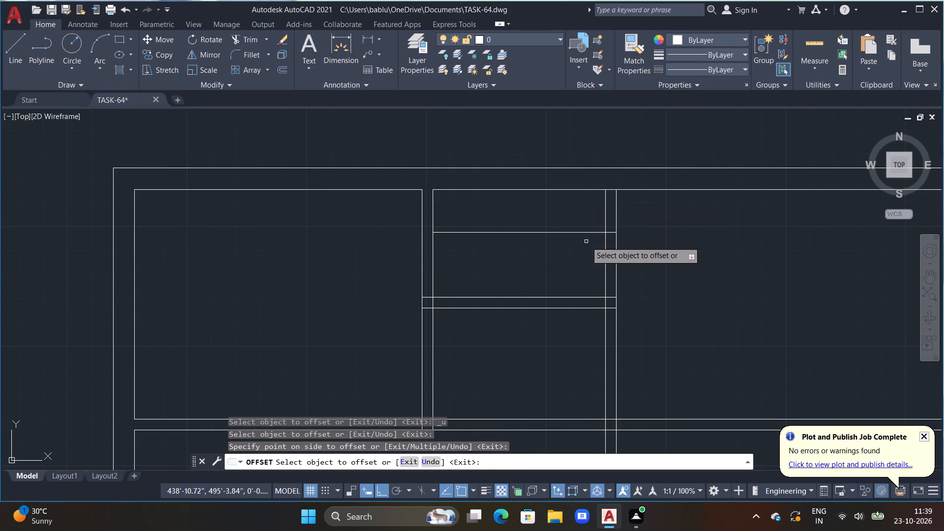
{"action": "key", "text": "Escape"}
Trim the second vertical partition above the 1'6" offset line and remove that line's surplus, leaving only the partition's end cap.
{"action": "type", "text": "TR"}
{"action": "key", "text": "space"}
{"action": "left_click_drag", "start_coordinate": [567, 241], "coordinate": [612, 207]}
{"action": "left_click_drag", "start_coordinate": [619, 211], "coordinate": [582, 221]}
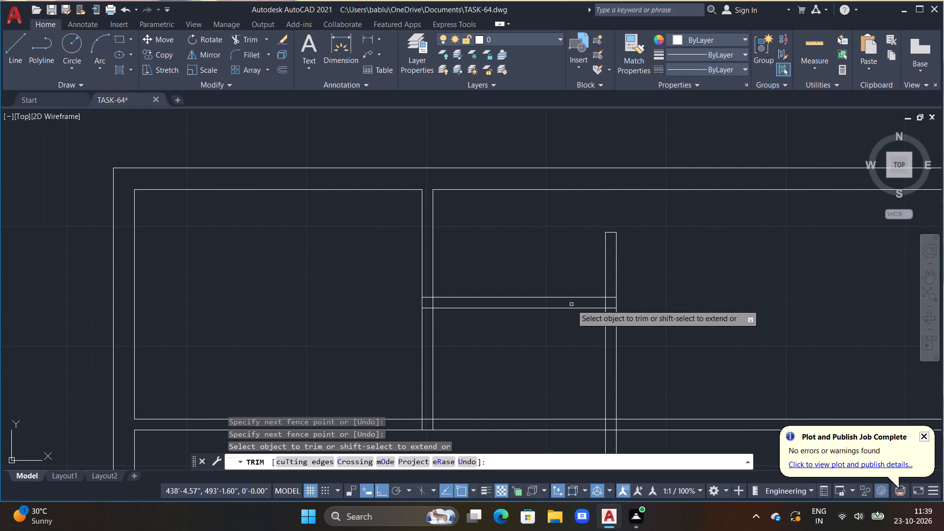
Trim the overlapping line segments where the upper horizontal partition's top line meets both vertical partitions.
{"action": "left_click", "coordinate": [609, 297]}
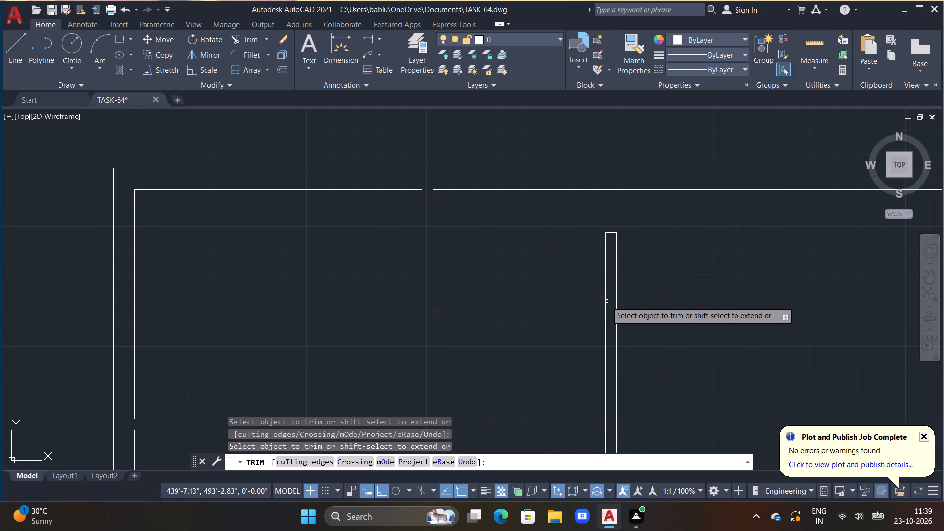
{"action": "left_click", "coordinate": [606, 301]}
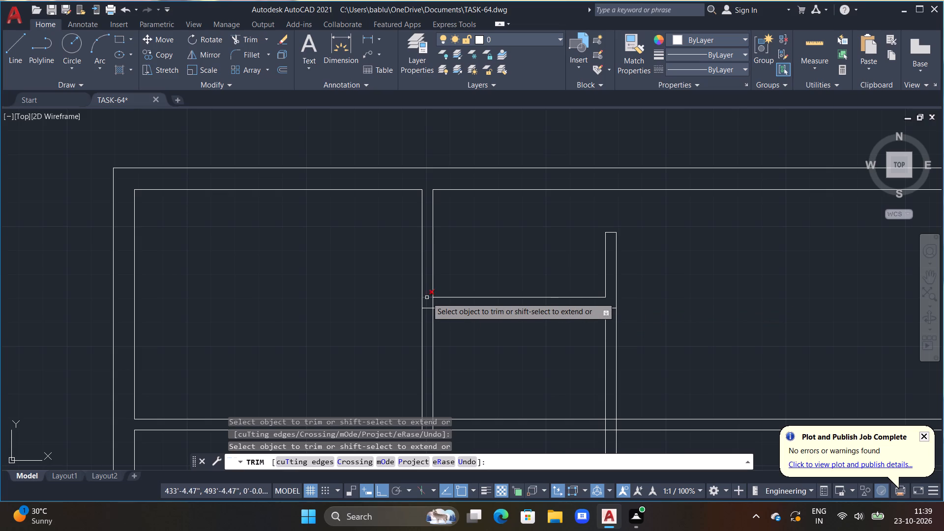
{"action": "double_click", "coordinate": [427, 297]}
{"action": "double_click", "coordinate": [435, 301]}
{"action": "scroll", "coordinate": [458, 328], "scroll_direction": "down", "scroll_amount": 1}
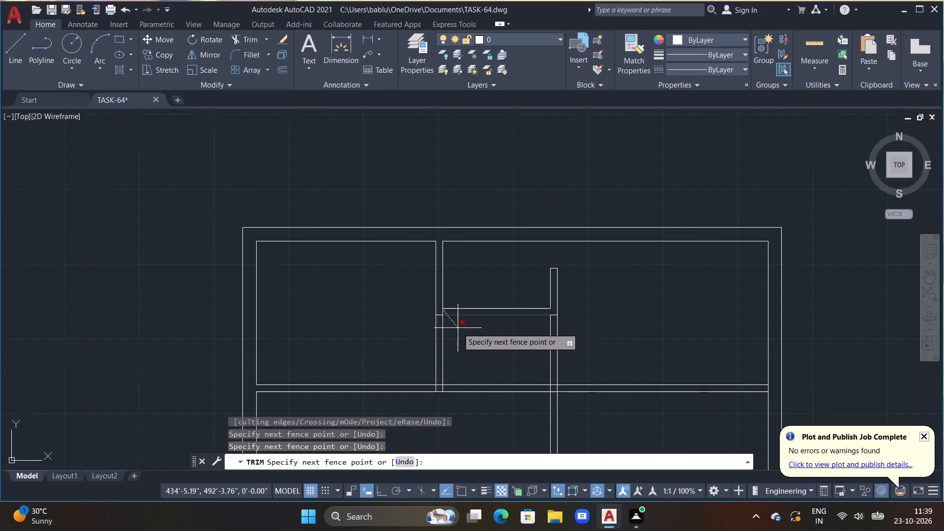
{"action": "scroll", "coordinate": [441, 309], "scroll_direction": "up", "scroll_amount": 4}
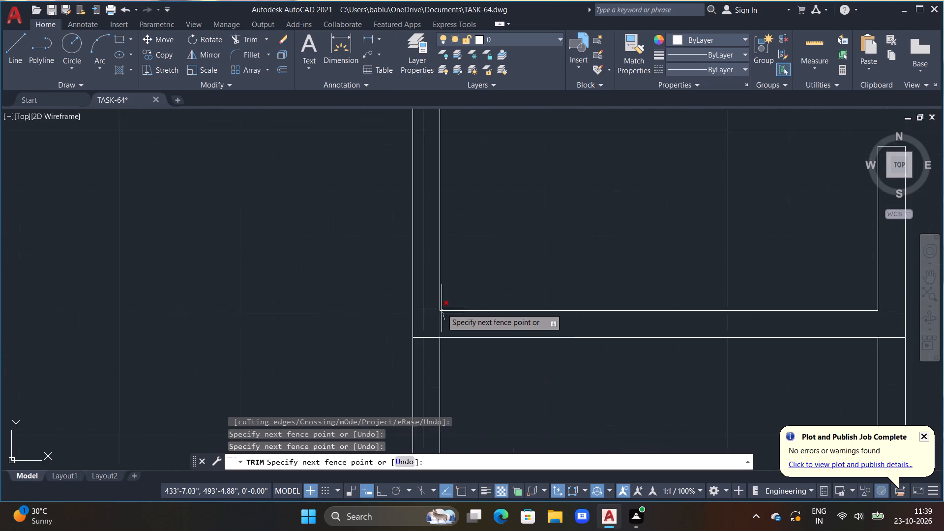
{"action": "left_click", "coordinate": [431, 328]}
{"action": "scroll", "coordinate": [447, 320], "scroll_direction": "down", "scroll_amount": 3}
{"action": "key", "text": "Escape"}
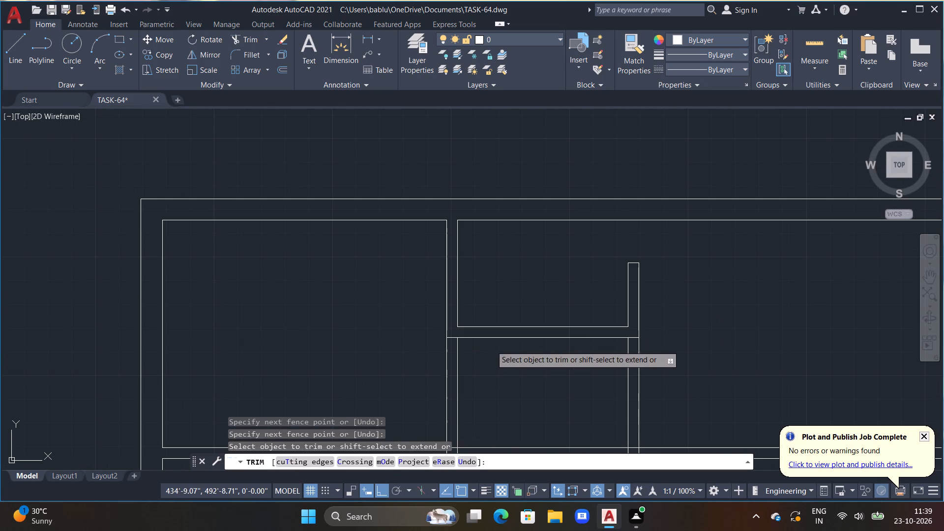
{"action": "key", "text": "Escape"}
{"action": "middle_click_drag", "start_coordinate": [498, 356], "coordinate": [497, 316]}
{"action": "scroll", "coordinate": [499, 323], "scroll_direction": "down", "scroll_amount": 1}
{"action": "middle_click_drag", "start_coordinate": [500, 322], "coordinate": [508, 283]}
{"action": "key", "text": "Escape"}
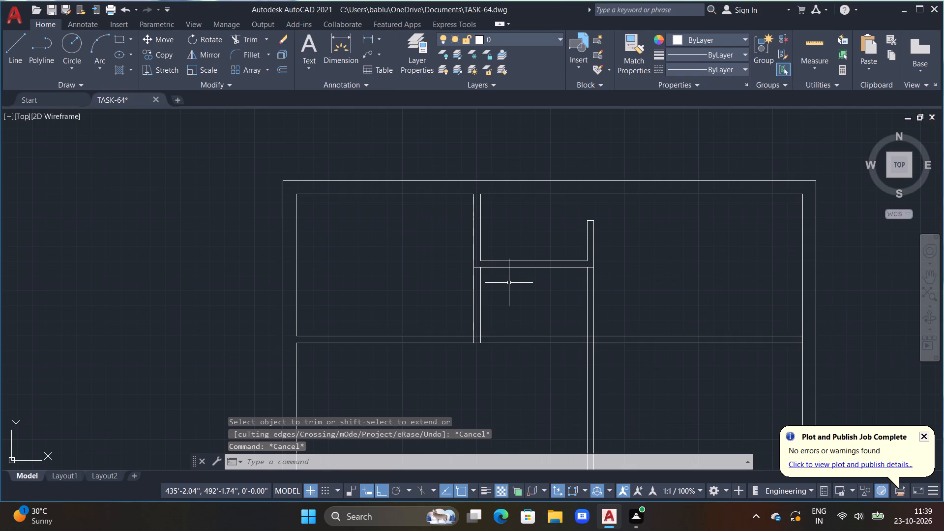
Offset the upper horizontal partition's lower line 1'6" downward.
{"action": "scroll", "coordinate": [509, 283], "scroll_direction": "up", "scroll_amount": 1}
{"action": "type", "text": "OFF"}
{"action": "key", "text": "space"}
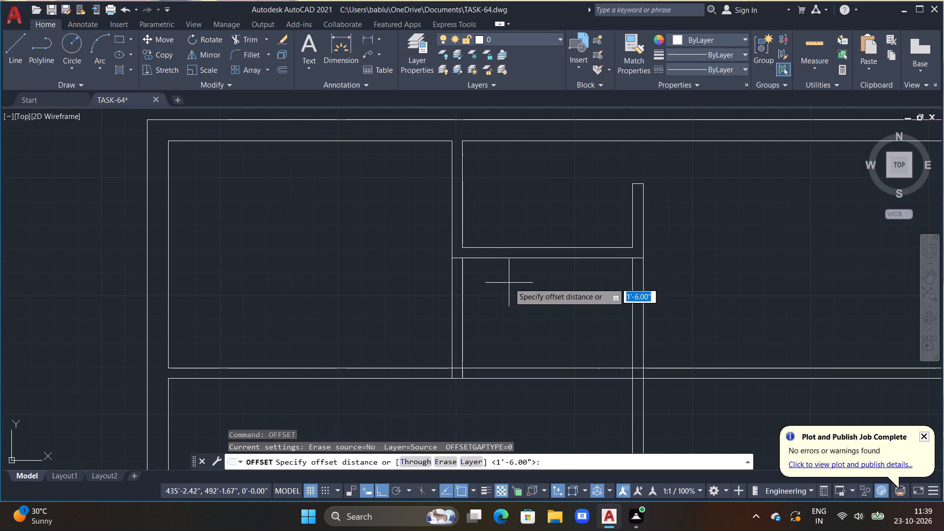
{"action": "type", "text": "1'6\""}
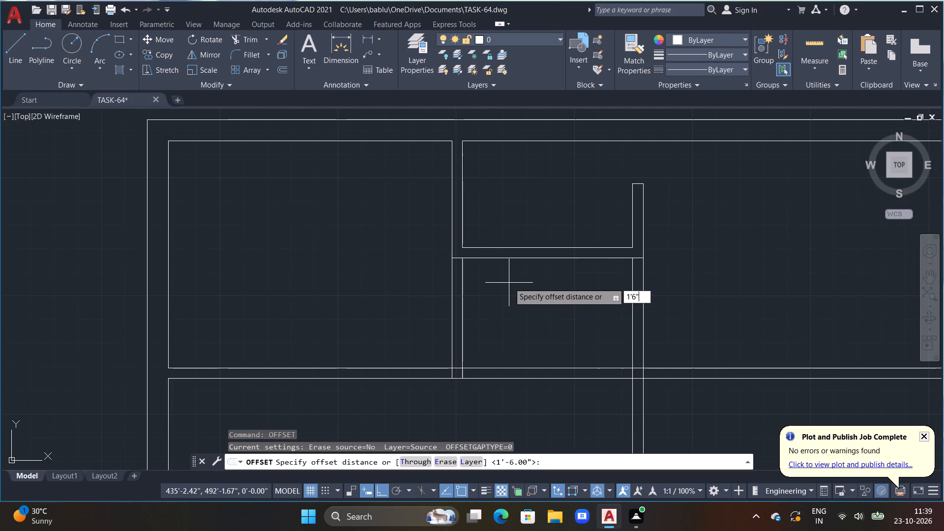
{"action": "key", "text": "Return"}
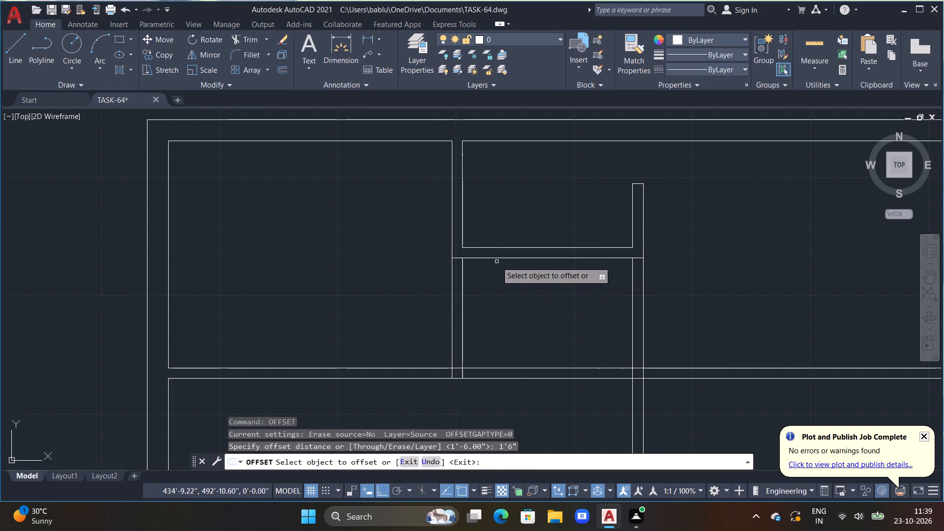
{"action": "left_click", "coordinate": [494, 259]}
{"action": "double_click", "coordinate": [496, 301]}
{"action": "key", "text": "Escape"}
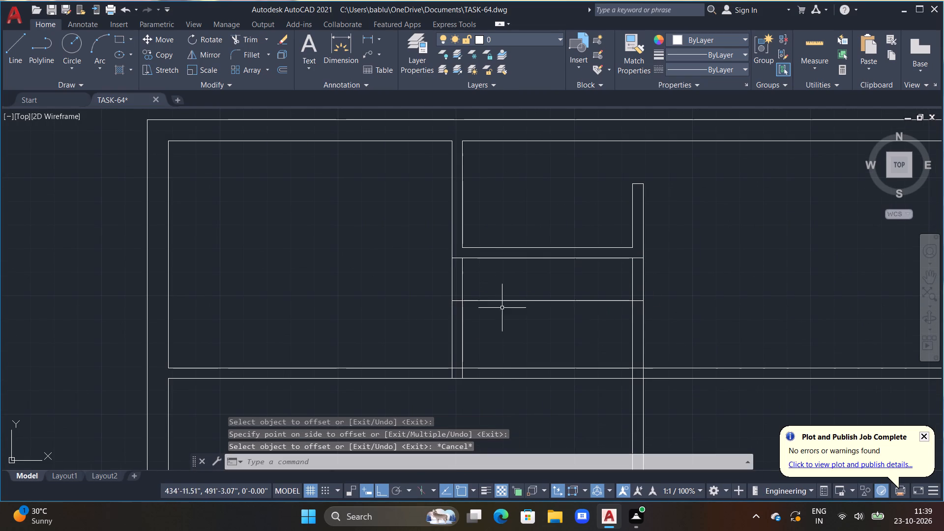
Trim a 1'6" opening in the first vertical partition below the upper horizontal partition, keeping only the end cap of the offset line.
{"action": "key", "text": "t"}
{"action": "type", "text": "R"}
{"action": "key", "text": "space"}
{"action": "left_click_drag", "start_coordinate": [442, 290], "coordinate": [482, 290]}
{"action": "left_click_drag", "start_coordinate": [489, 293], "coordinate": [501, 311]}
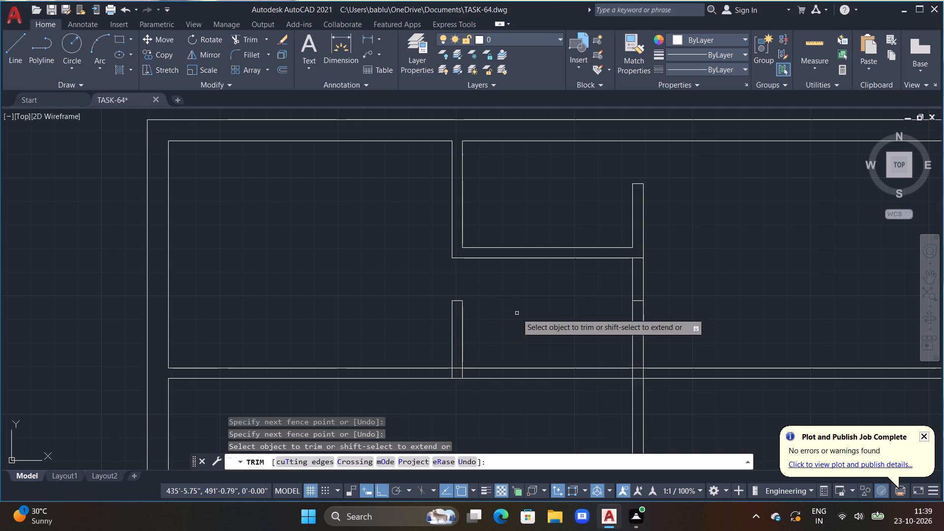
{"action": "left_click", "coordinate": [641, 300]}
Trim the remaining overlapping segments at the upper partition's right end and where both vertical partitions meet the lower horizontal partition.
{"action": "left_click", "coordinate": [640, 258]}
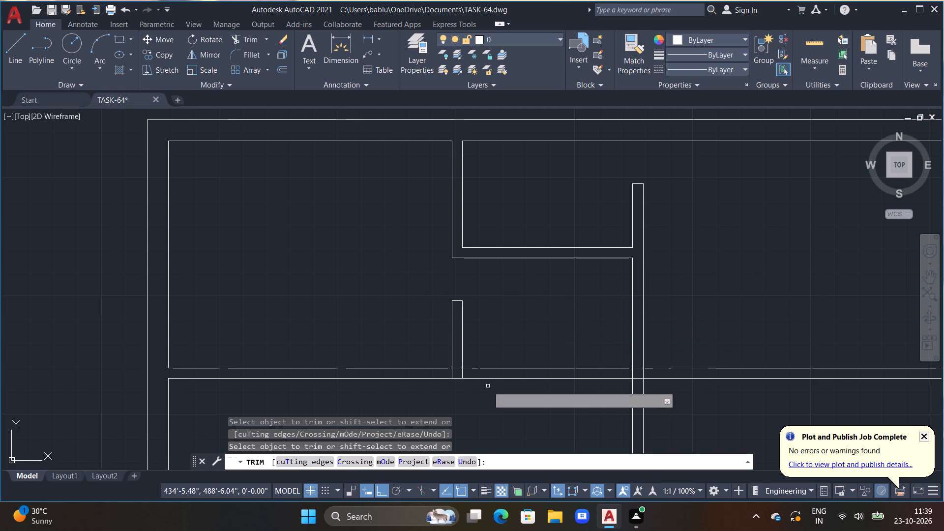
{"action": "left_click", "coordinate": [458, 369]}
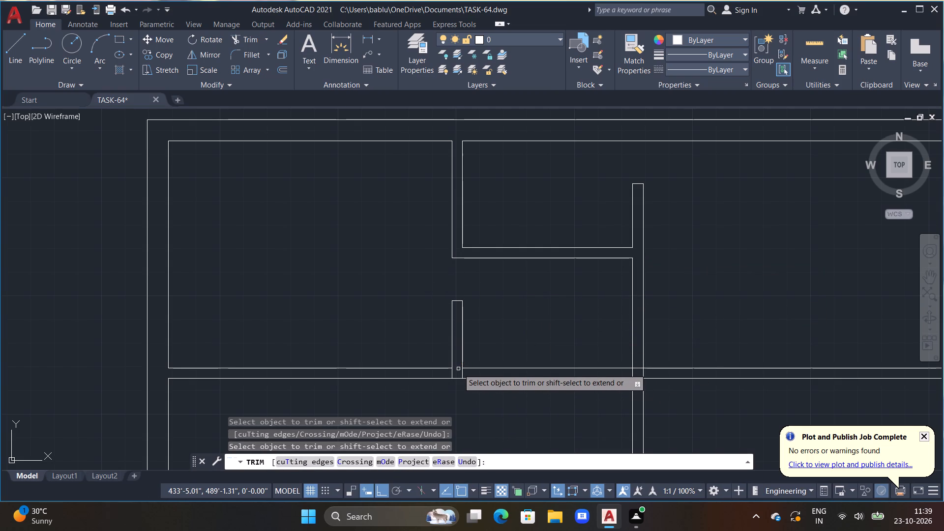
{"action": "double_click", "coordinate": [464, 374]}
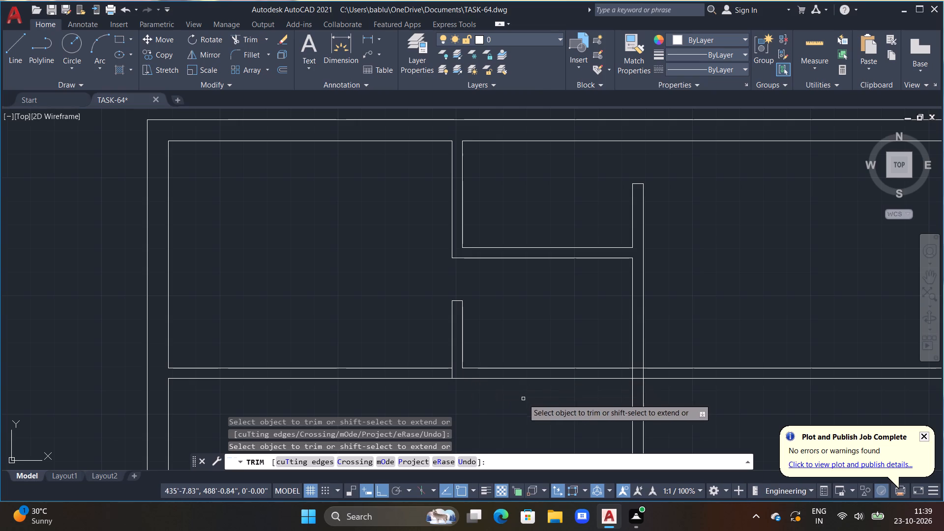
{"action": "middle_click_drag", "start_coordinate": [564, 407], "coordinate": [556, 358]}
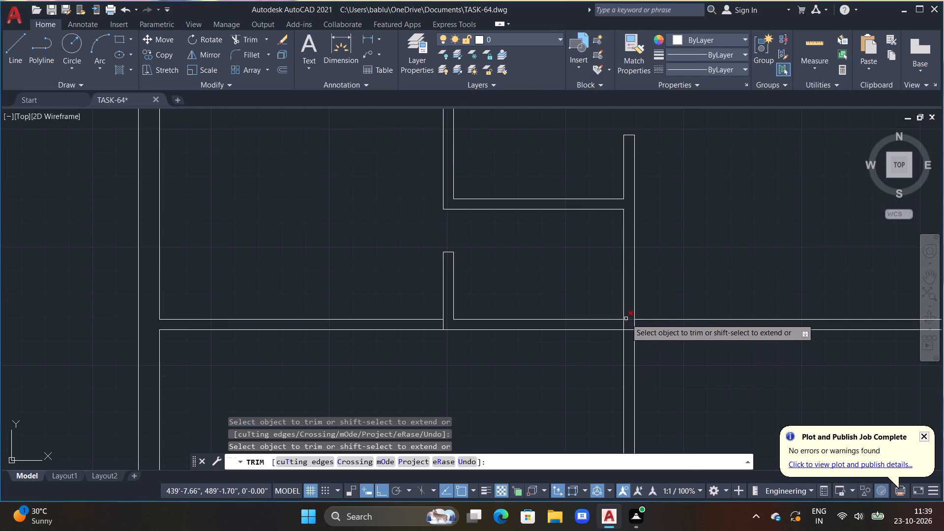
{"action": "double_click", "coordinate": [626, 319]}
{"action": "double_click", "coordinate": [628, 331]}
{"action": "left_click", "coordinate": [622, 327]}
Trim the lower horizontal partition's two lines out of the room right of the second vertical partition.
{"action": "scroll", "coordinate": [636, 333], "scroll_direction": "down", "scroll_amount": 4}
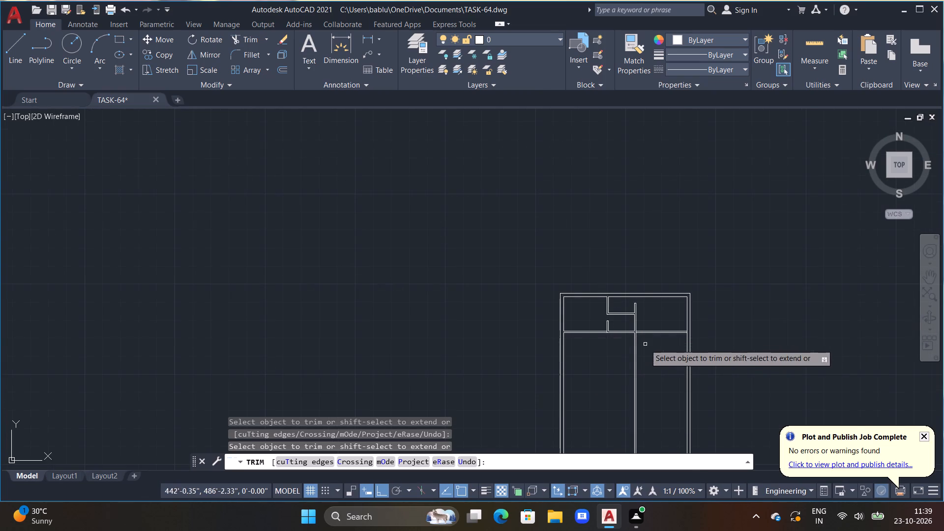
{"action": "middle_click_drag", "start_coordinate": [660, 345], "coordinate": [643, 324]}
{"action": "scroll", "coordinate": [635, 330], "scroll_direction": "up", "scroll_amount": 1}
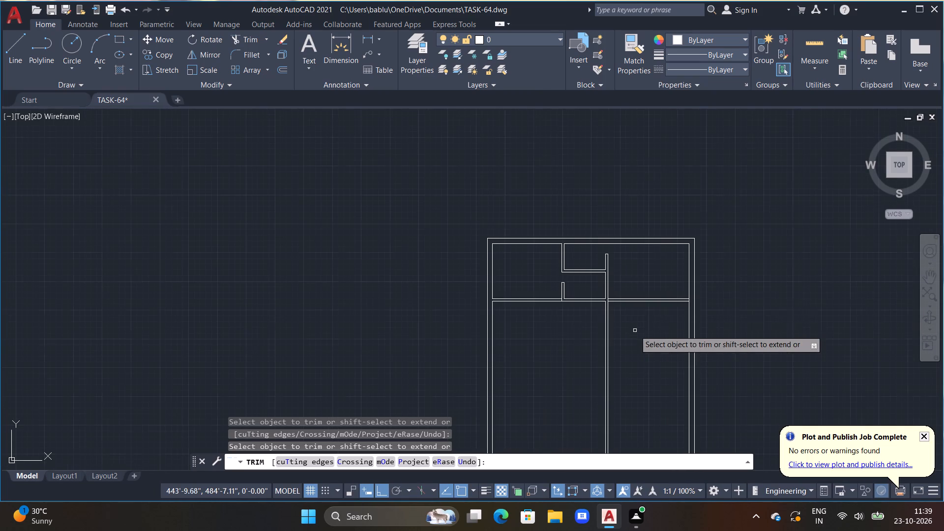
{"action": "left_click_drag", "start_coordinate": [627, 291], "coordinate": [632, 342]}
{"action": "scroll", "coordinate": [513, 317], "scroll_direction": "up", "scroll_amount": 1}
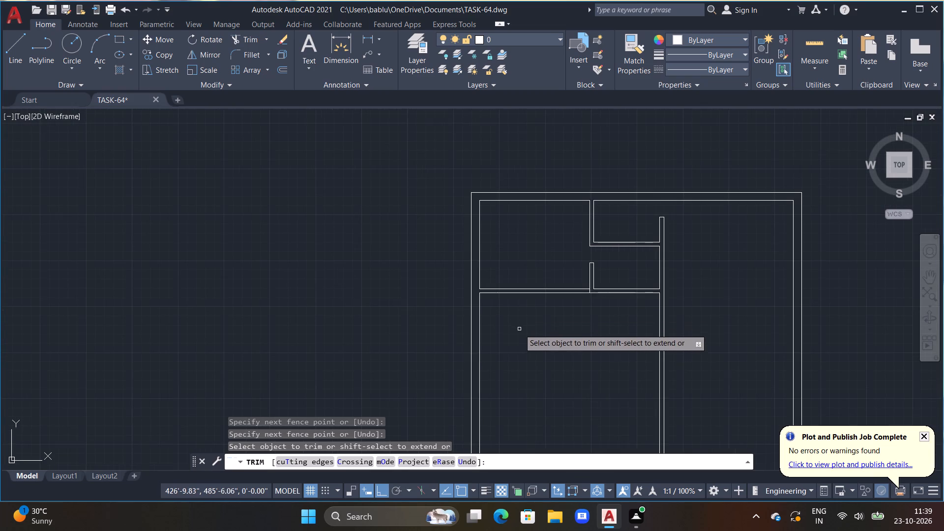
{"action": "middle_click_drag", "start_coordinate": [519, 332], "coordinate": [580, 289]}
{"action": "middle_click_drag", "start_coordinate": [574, 308], "coordinate": [499, 306]}
{"action": "middle_click_drag", "start_coordinate": [531, 308], "coordinate": [462, 314]}
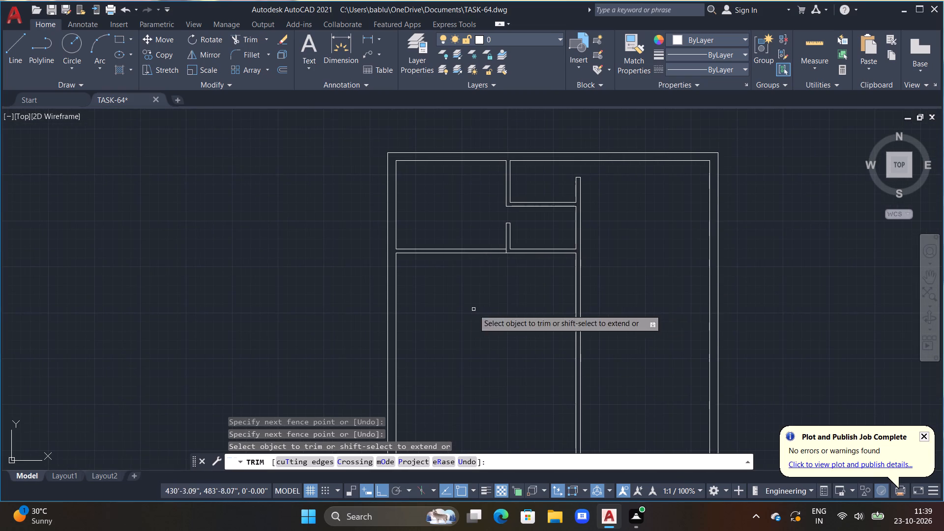
{"action": "middle_click", "coordinate": [529, 310]}
{"action": "scroll", "coordinate": [529, 308], "scroll_direction": "up", "scroll_amount": 1}
{"action": "key", "text": "Escape"}
{"action": "key", "text": "Escape"}
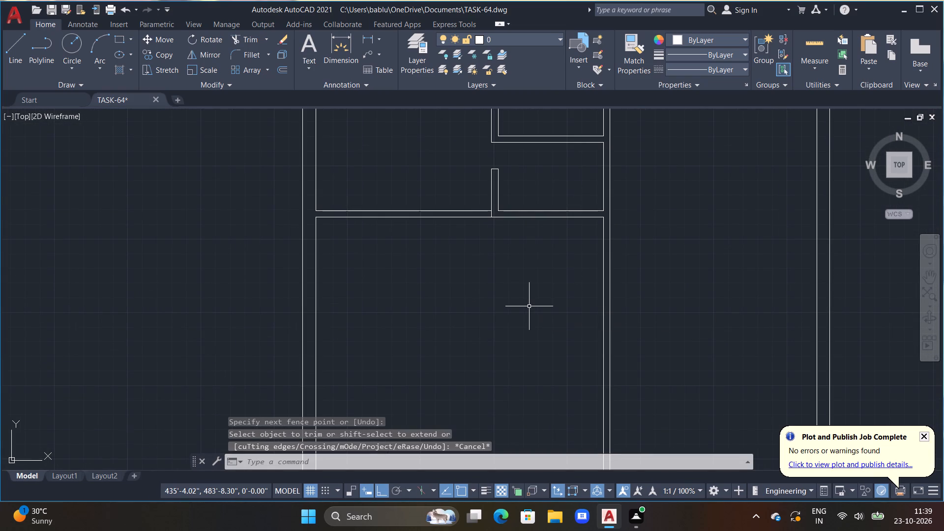
{"action": "key", "text": "Escape"}
Offset the lower horizontal partition's bottom line 7'6" downward, and offset the resulting line 9" further down to form a wall.
{"action": "type", "text": "OFF"}
{"action": "key", "text": "space"}
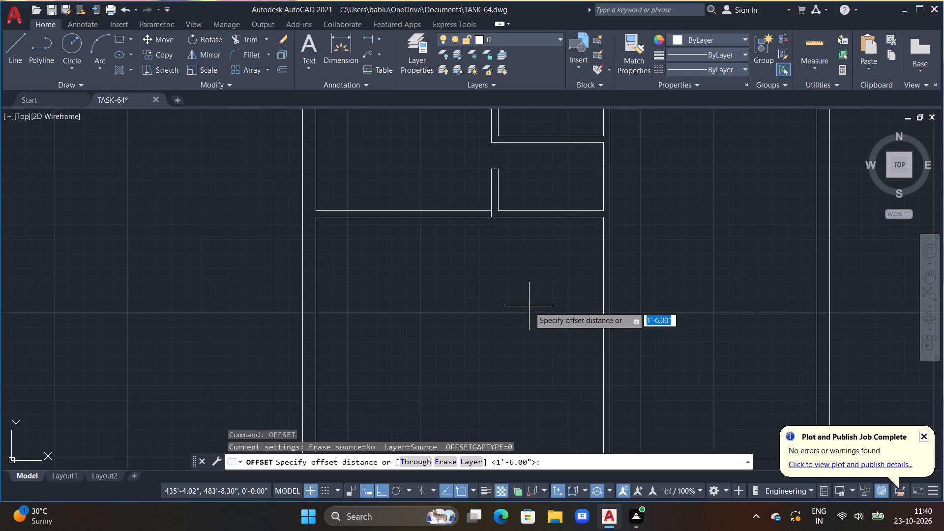
{"action": "type", "text": "7'6\""}
{"action": "key", "text": "Return"}
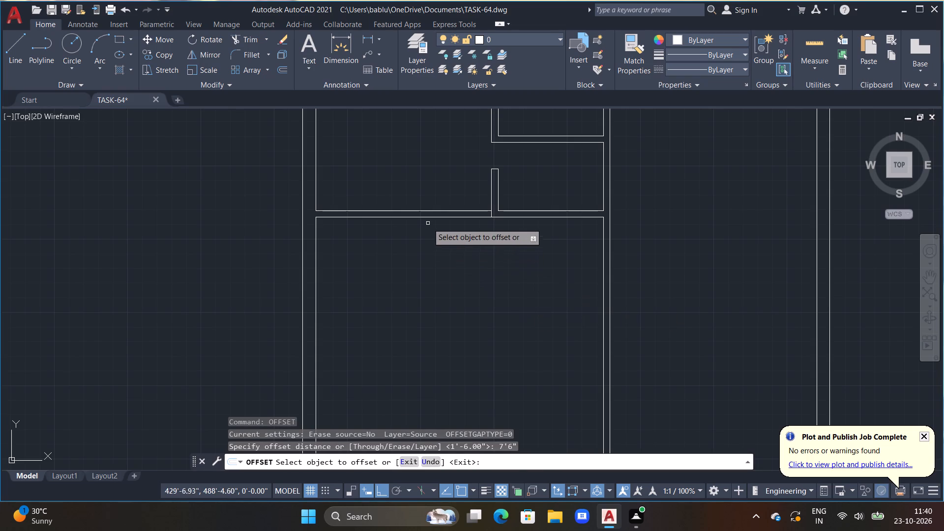
{"action": "left_click", "coordinate": [428, 216]}
{"action": "left_click", "coordinate": [444, 378]}
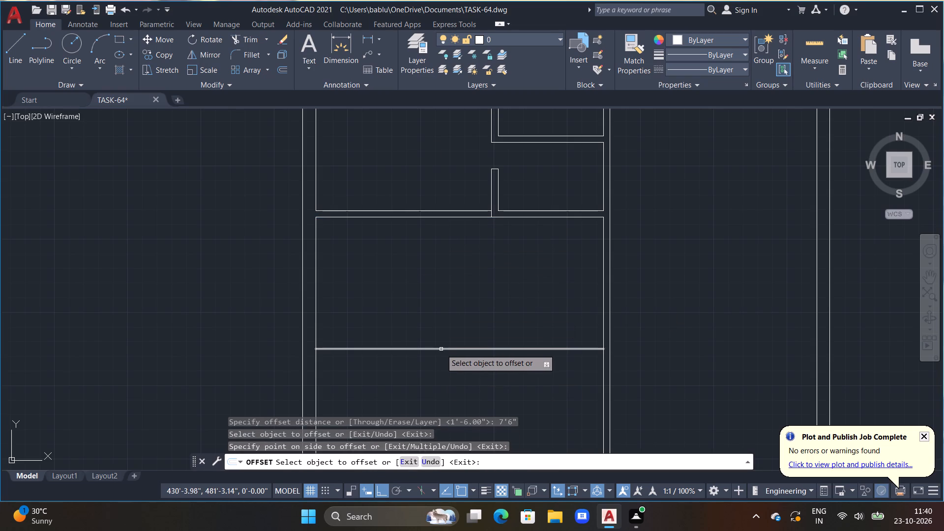
{"action": "left_click_drag", "start_coordinate": [441, 349], "coordinate": [442, 355]}
{"action": "type", "text": "9\""}
{"action": "key", "text": "Return"}
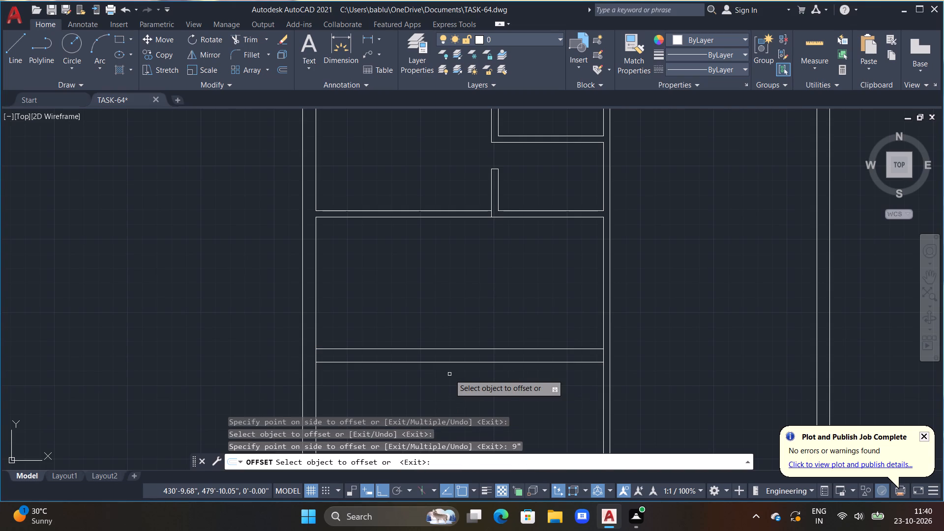
Undo the 9" offset and offset the new horizontal line in the lower left area 4.5" downward instead to form a partition.
{"action": "key", "text": "ctrl+z"}
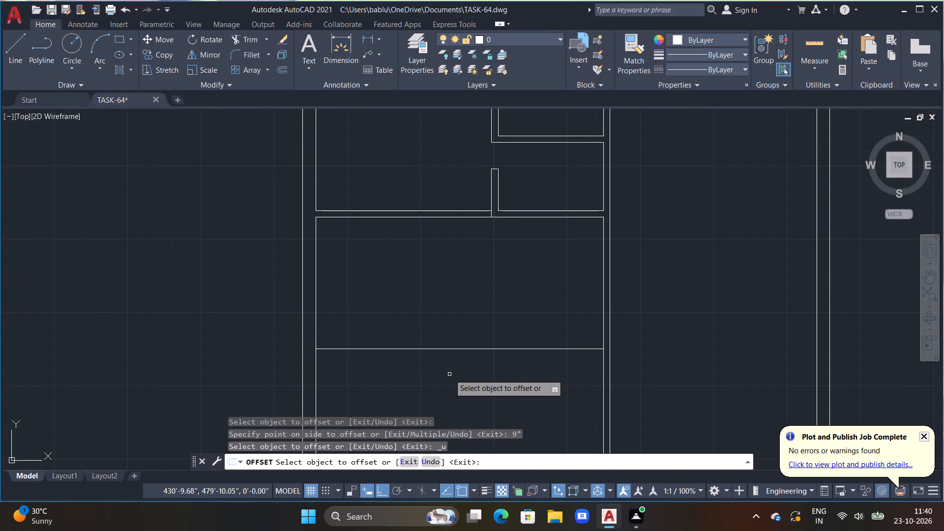
{"action": "type", "text": "4.5\""}
{"action": "key", "text": "Return"}
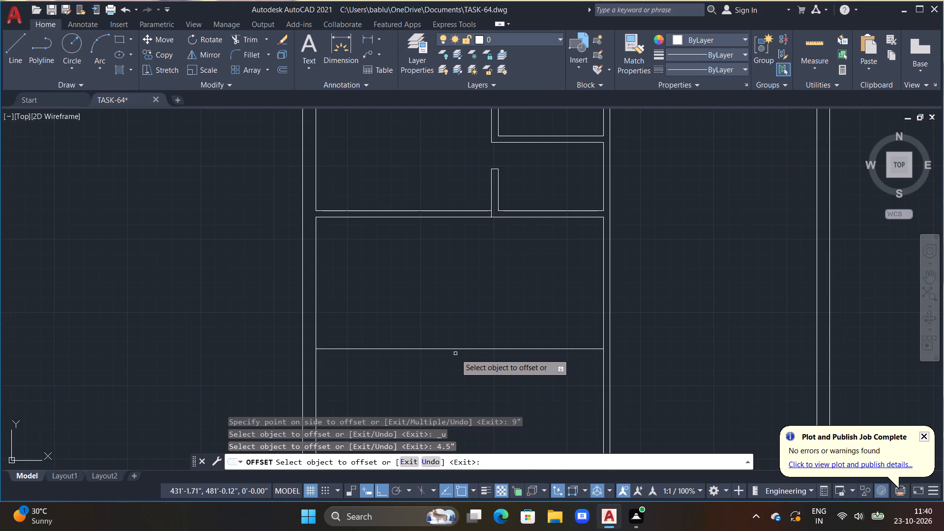
{"action": "left_click_drag", "start_coordinate": [428, 349], "coordinate": [429, 354]}
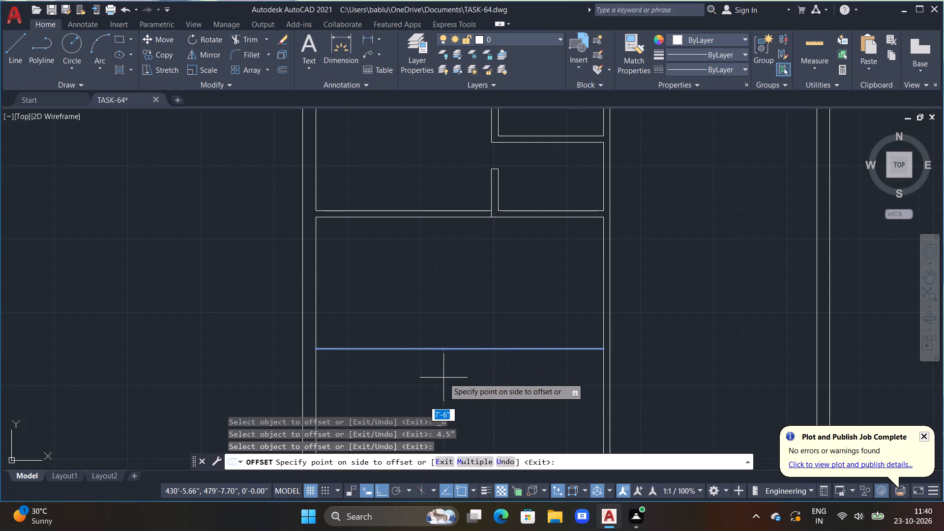
{"action": "type", "text": "4.5\""}
{"action": "key", "text": "Return"}
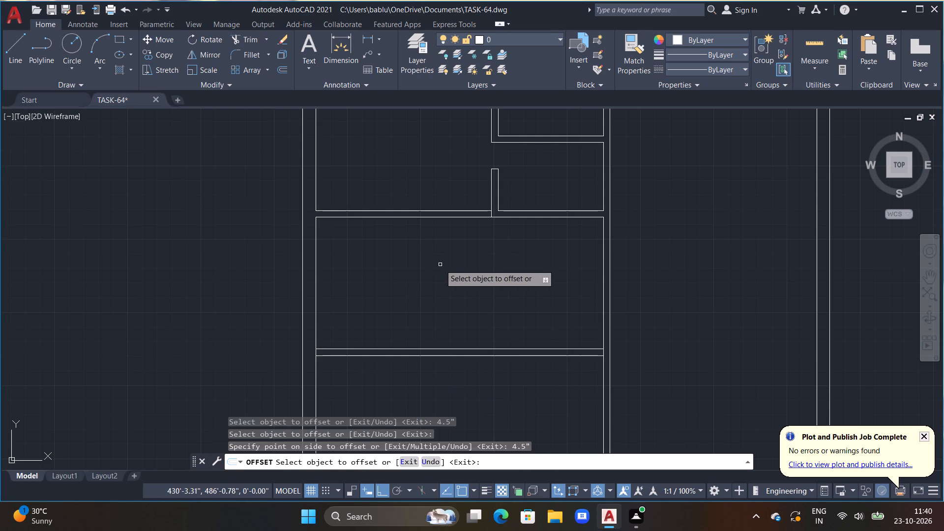
{"action": "middle_click_drag", "start_coordinate": [448, 265], "coordinate": [501, 259]}
{"action": "key", "text": "Escape"}
{"action": "key", "text": "Escape"}
{"action": "key", "text": "Escape"}
{"action": "key", "text": "Escape"}
{"action": "key", "text": "Escape"}
{"action": "key", "text": "Escape"}
{"action": "key", "text": "Escape"}
{"action": "key", "text": "Escape"}
{"action": "key", "text": "Escape"}
{"action": "key", "text": "Escape"}
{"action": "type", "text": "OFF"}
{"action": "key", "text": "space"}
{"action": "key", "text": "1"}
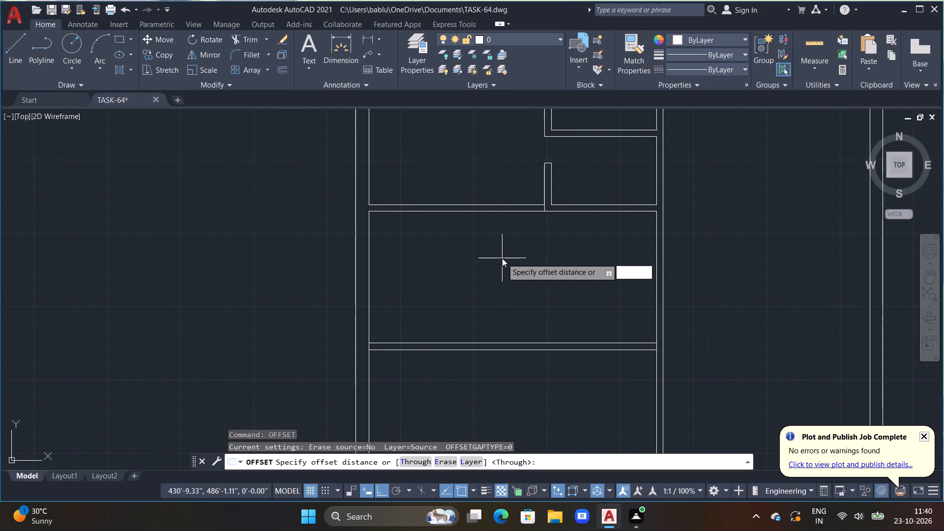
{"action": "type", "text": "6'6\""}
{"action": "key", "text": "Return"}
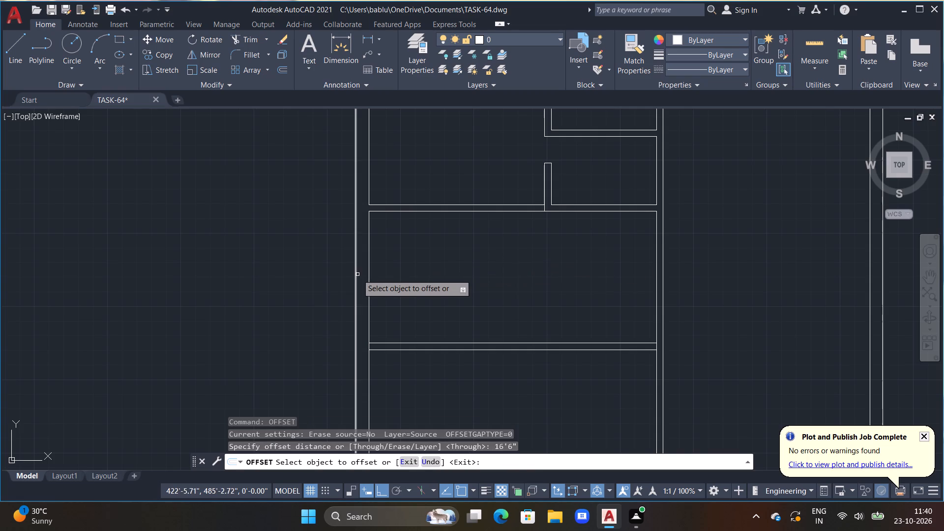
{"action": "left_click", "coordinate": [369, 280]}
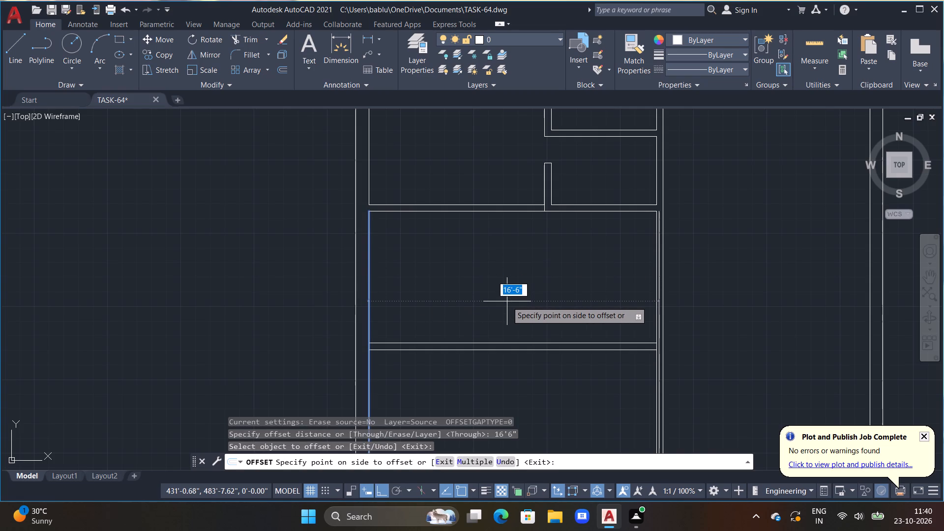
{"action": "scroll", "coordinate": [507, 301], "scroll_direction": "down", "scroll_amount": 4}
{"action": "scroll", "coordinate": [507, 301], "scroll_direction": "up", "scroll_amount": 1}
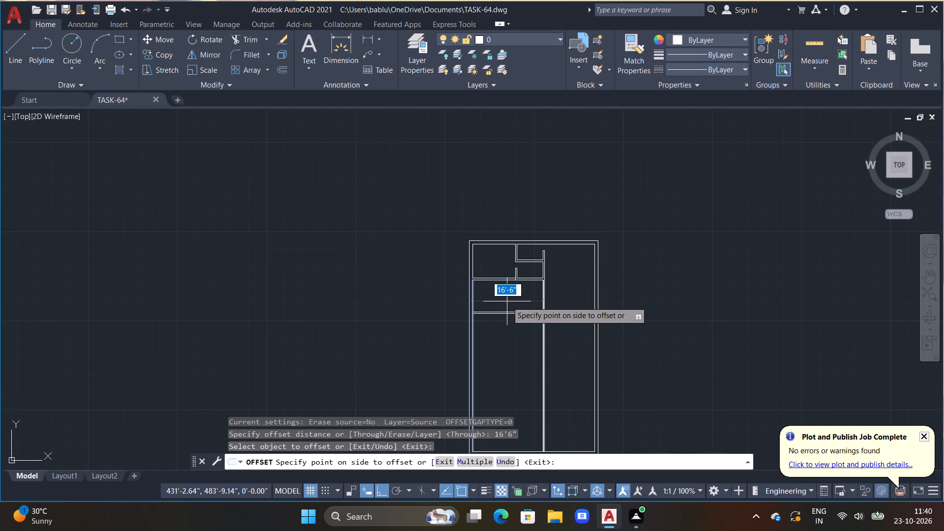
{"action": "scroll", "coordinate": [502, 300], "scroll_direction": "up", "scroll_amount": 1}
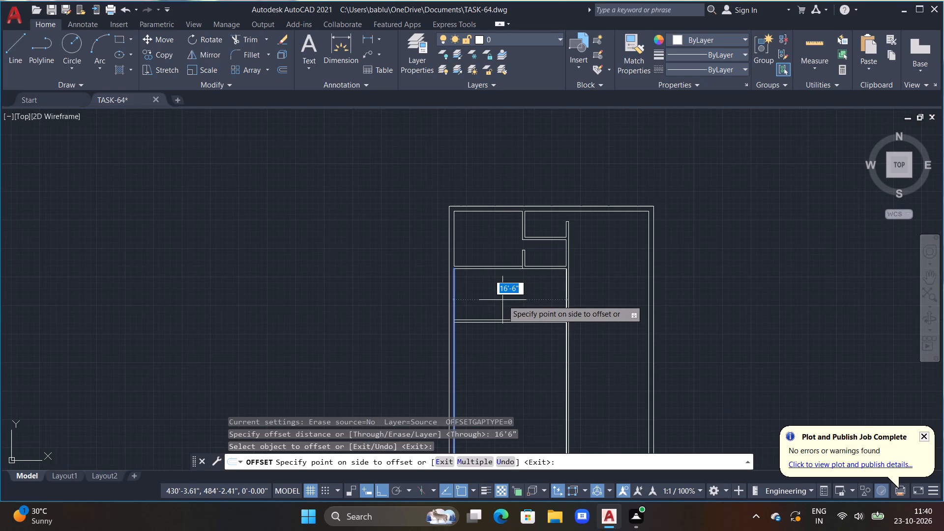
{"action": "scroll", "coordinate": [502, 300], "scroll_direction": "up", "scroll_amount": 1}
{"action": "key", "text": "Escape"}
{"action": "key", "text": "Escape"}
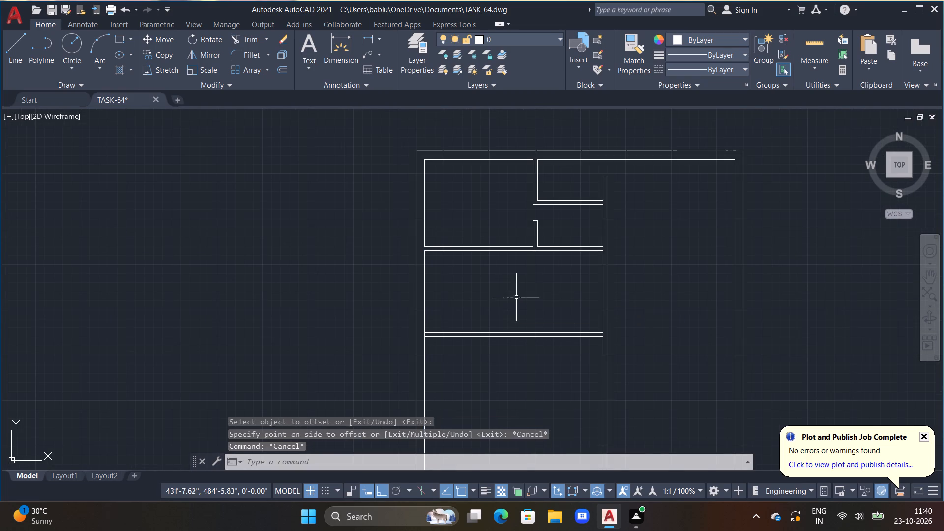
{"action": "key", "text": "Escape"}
Offset the top wall's inner line right of the second vertical partition 16' downward, and offset the resulting line 4.5" further down as a partition.
{"action": "scroll", "coordinate": [523, 293], "scroll_direction": "down", "scroll_amount": 1}
{"action": "middle_click_drag", "start_coordinate": [525, 291], "coordinate": [474, 287]}
{"action": "key", "text": "Escape"}
{"action": "key", "text": "Escape"}
{"action": "middle_click_drag", "start_coordinate": [489, 297], "coordinate": [476, 246]}
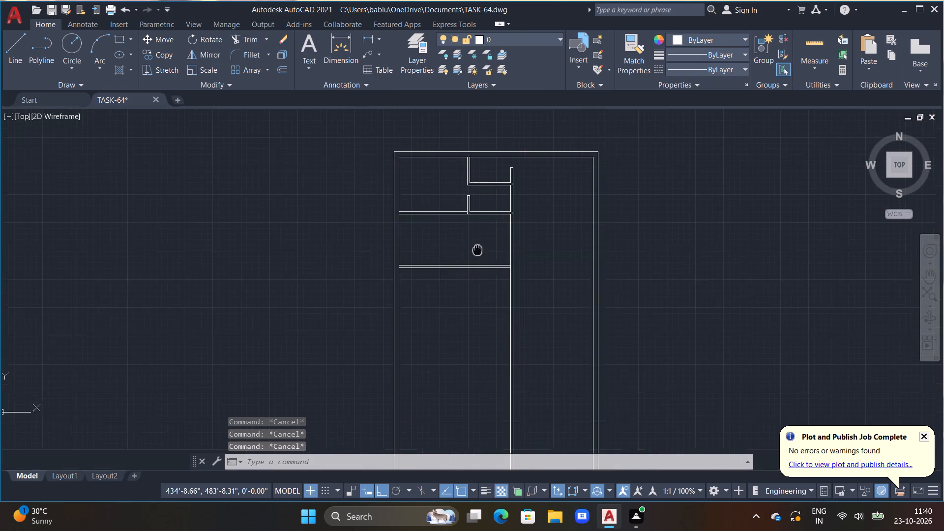
{"action": "middle_click_drag", "start_coordinate": [476, 246], "coordinate": [475, 242]}
{"action": "scroll", "coordinate": [477, 284], "scroll_direction": "down", "scroll_amount": 1}
{"action": "middle_click_drag", "start_coordinate": [476, 286], "coordinate": [475, 342]}
{"action": "scroll", "coordinate": [457, 285], "scroll_direction": "up", "scroll_amount": 1}
{"action": "middle_click_drag", "start_coordinate": [479, 300], "coordinate": [462, 242]}
{"action": "middle_click_drag", "start_coordinate": [534, 260], "coordinate": [430, 229]}
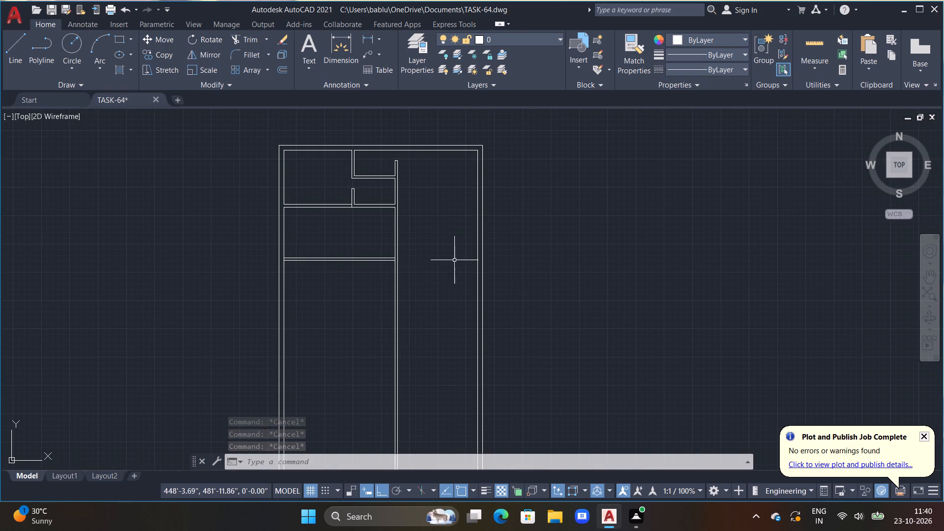
{"action": "middle_click_drag", "start_coordinate": [450, 260], "coordinate": [431, 303]}
{"action": "key", "text": "Escape"}
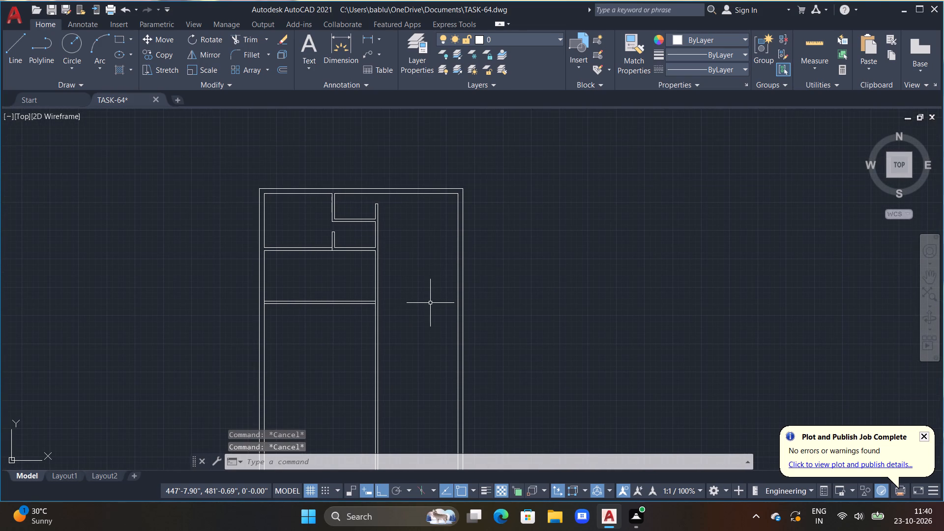
{"action": "type", "text": "OFF"}
{"action": "key", "text": "space"}
{"action": "type", "text": "16'"}
{"action": "key", "text": "Return"}
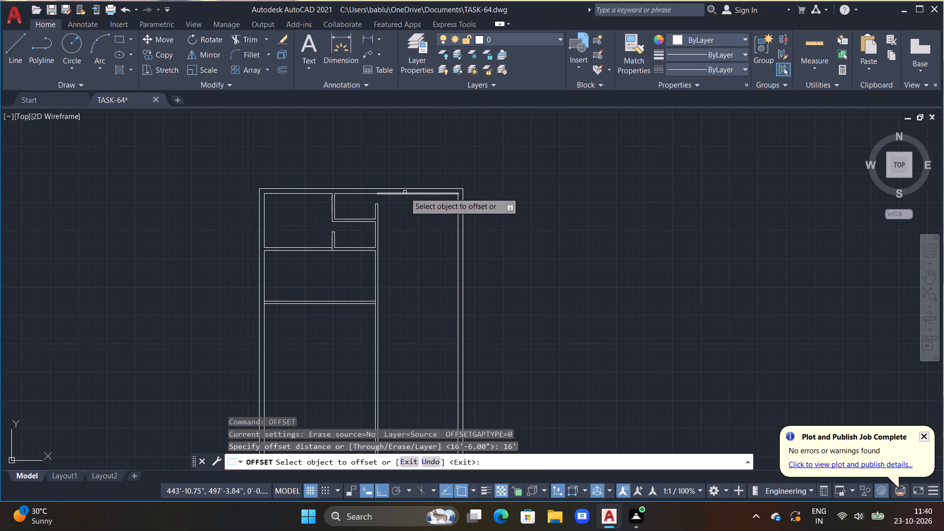
{"action": "left_click", "coordinate": [405, 192]}
{"action": "left_click", "coordinate": [433, 324]}
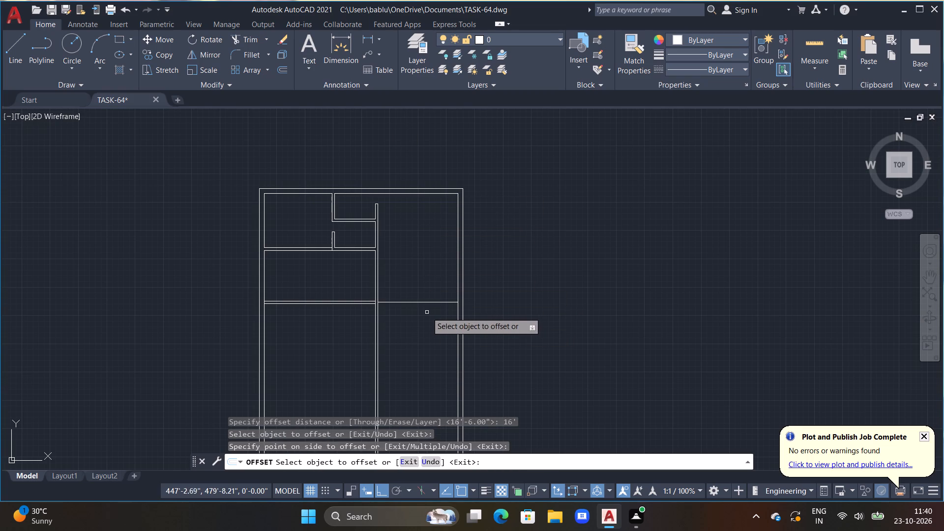
{"action": "left_click", "coordinate": [409, 303]}
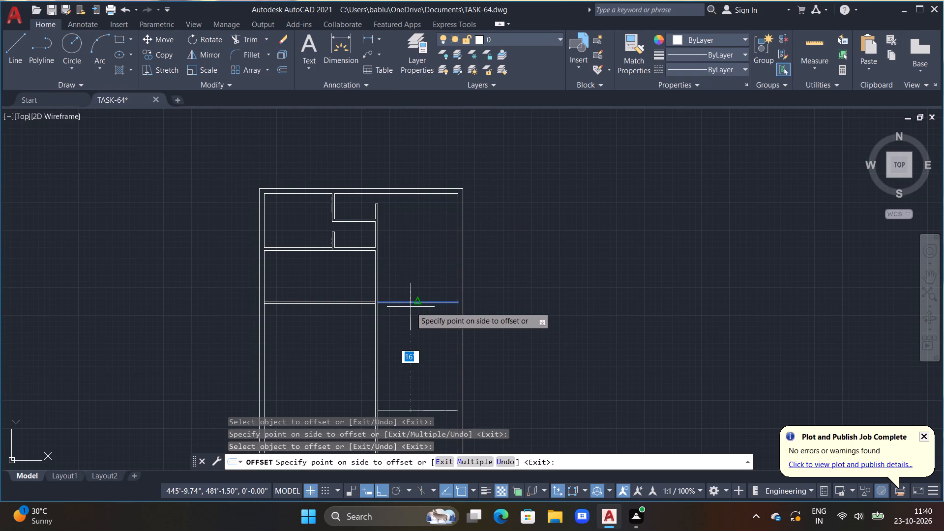
{"action": "type", "text": "4.5\""}
{"action": "key", "text": "Return"}
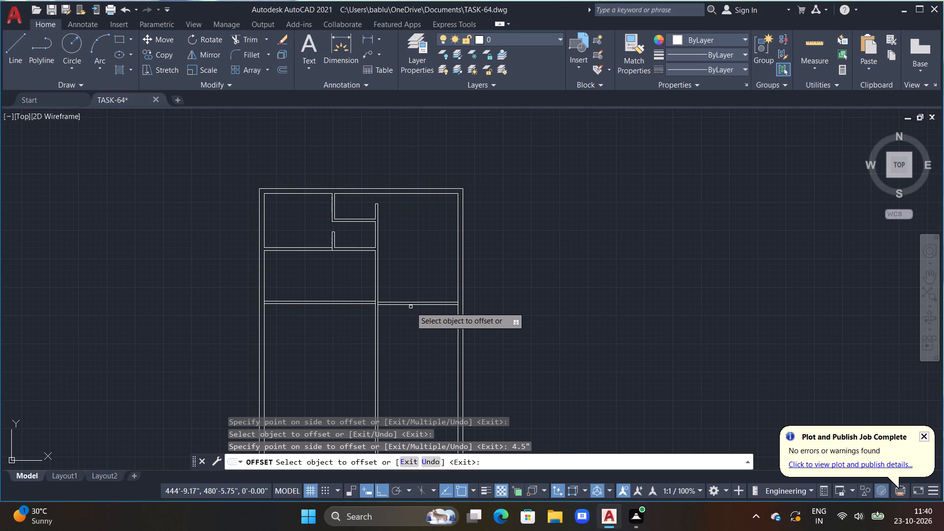
Extend the top line of the new left horizontal partition across the second vertical partition to its far line.
{"action": "middle_click_drag", "start_coordinate": [407, 325], "coordinate": [419, 322]}
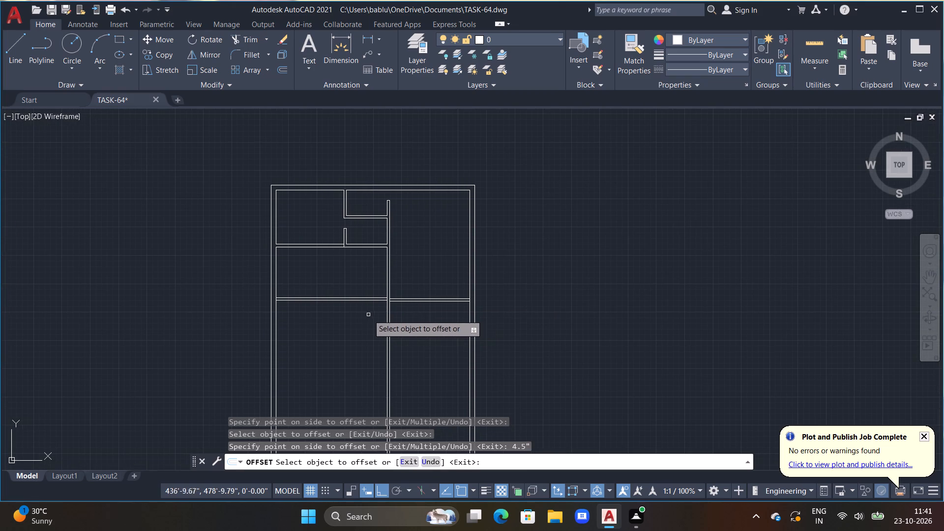
{"action": "scroll", "coordinate": [367, 315], "scroll_direction": "up", "scroll_amount": 1}
{"action": "scroll", "coordinate": [405, 301], "scroll_direction": "up", "scroll_amount": 1}
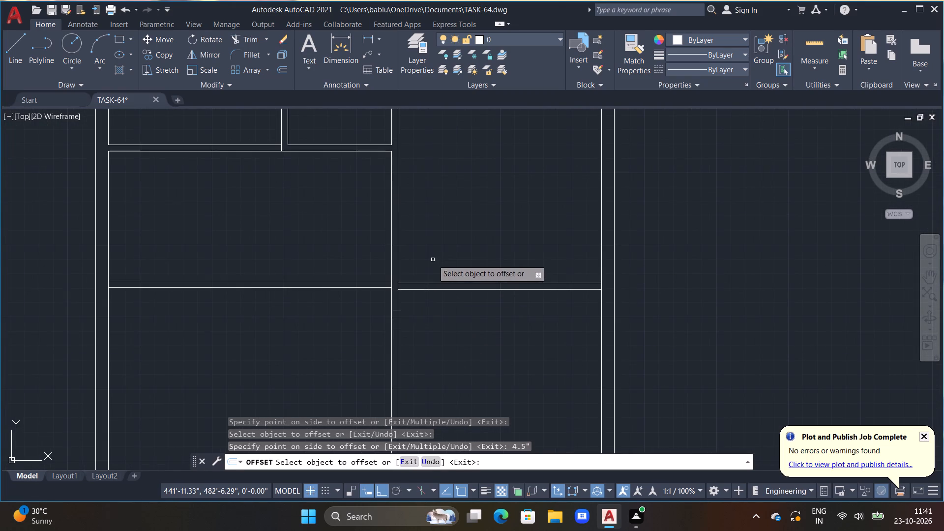
{"action": "middle_click_drag", "start_coordinate": [432, 260], "coordinate": [447, 282]}
{"action": "scroll", "coordinate": [447, 282], "scroll_direction": "up", "scroll_amount": 2}
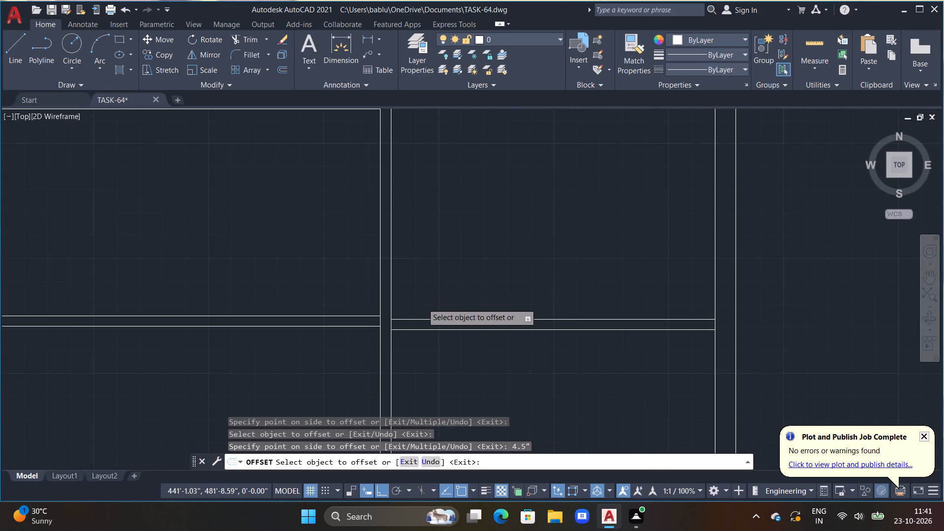
{"action": "middle_click_drag", "start_coordinate": [422, 303], "coordinate": [430, 291]}
{"action": "key", "text": "Escape"}
{"action": "type", "text": "EX"}
{"action": "key", "text": "space"}
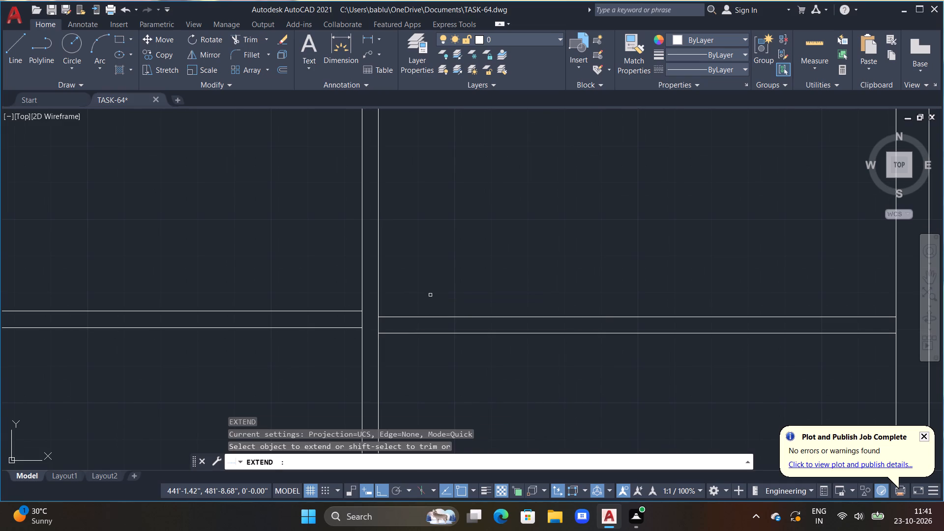
{"action": "left_click", "coordinate": [354, 312]}
{"action": "key", "text": "Escape"}
{"action": "key", "text": "Escape"}
{"action": "key", "text": "Escape"}
{"action": "key", "text": "Escape"}
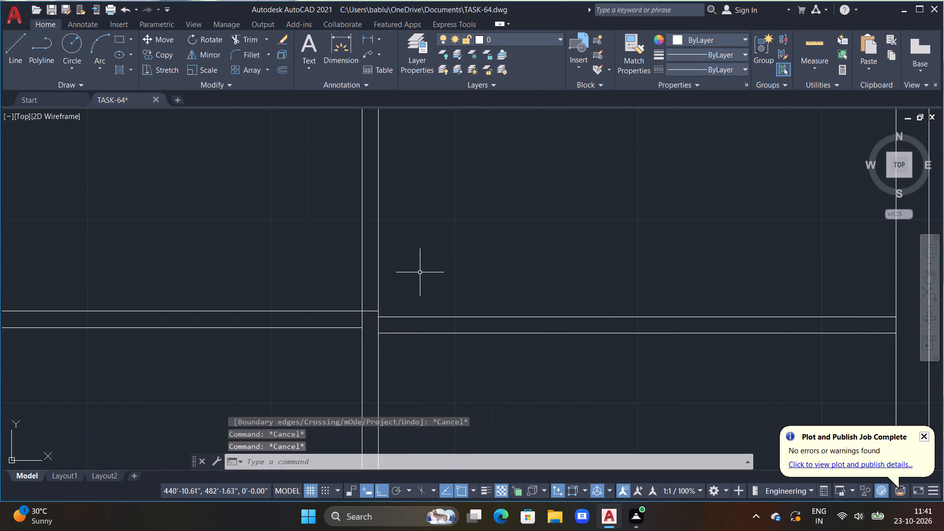
Offset the extended top line of the left horizontal partition 3'6" upward.
{"action": "key", "text": "p"}
{"action": "key", "text": "BackSpace"}
{"action": "type", "text": "OFF"}
{"action": "key", "text": "space"}
{"action": "type", "text": "3'6\""}
{"action": "key", "text": "Return"}
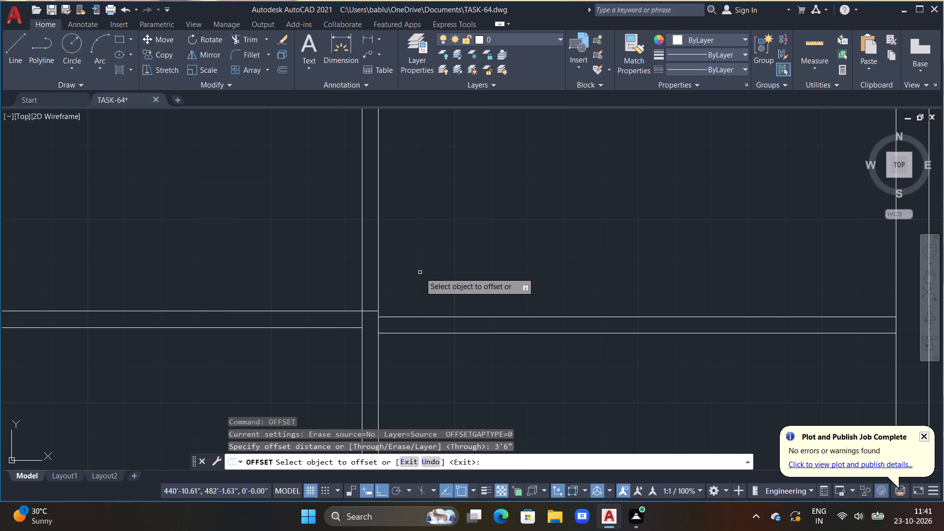
{"action": "left_click", "coordinate": [371, 311]}
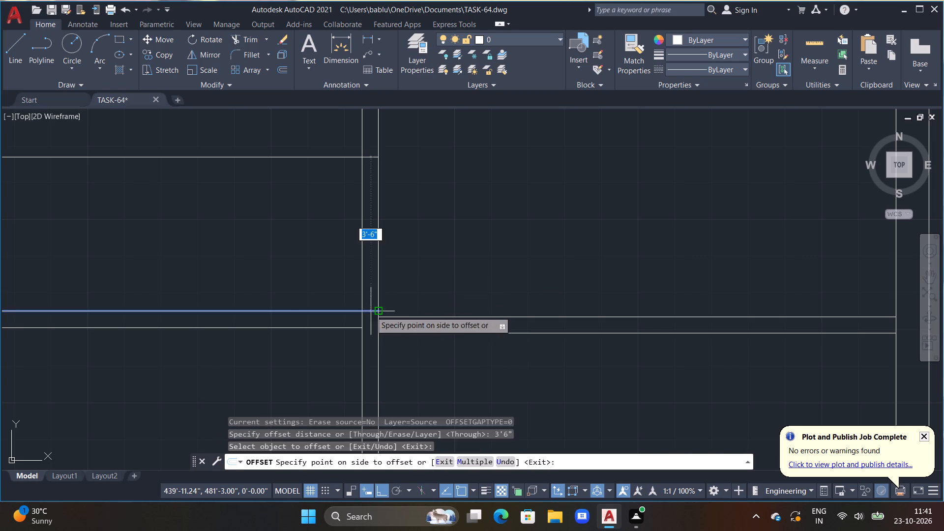
{"action": "left_click", "coordinate": [397, 166]}
{"action": "scroll", "coordinate": [398, 173], "scroll_direction": "down", "scroll_amount": 2}
{"action": "key", "text": "Escape"}
Trim a 3'6" opening in the second vertical partition above the new horizontal partition, keeping only the end cap of the offset line.
{"action": "scroll", "coordinate": [417, 204], "scroll_direction": "down", "scroll_amount": 1}
{"action": "middle_click_drag", "start_coordinate": [417, 200], "coordinate": [462, 213]}
{"action": "key", "text": "Escape"}
{"action": "key", "text": "t"}
{"action": "key", "text": "r"}
{"action": "key", "text": "space"}
{"action": "left_click_drag", "start_coordinate": [407, 185], "coordinate": [415, 199]}
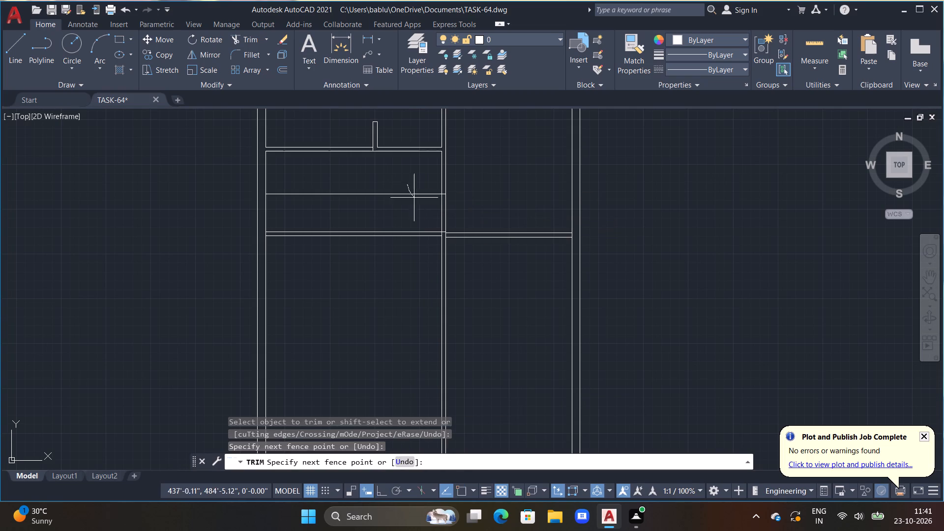
{"action": "left_click_drag", "start_coordinate": [415, 199], "coordinate": [478, 205]}
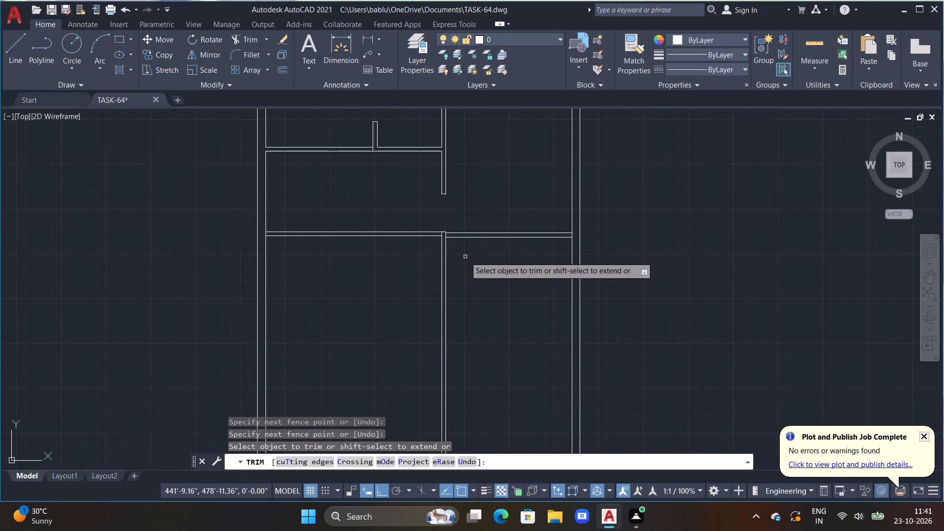
{"action": "middle_click_drag", "start_coordinate": [466, 257], "coordinate": [465, 222]}
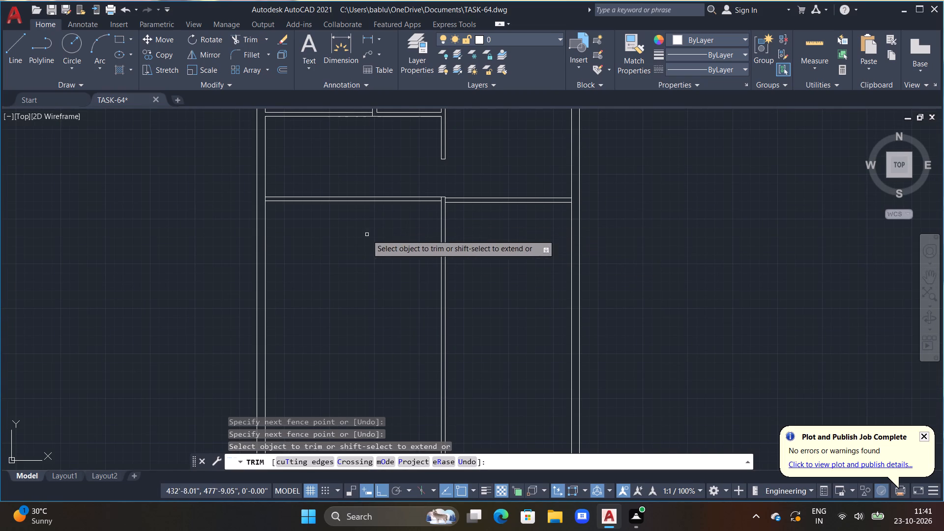
{"action": "key", "text": "Escape"}
{"action": "key", "text": "Escape"}
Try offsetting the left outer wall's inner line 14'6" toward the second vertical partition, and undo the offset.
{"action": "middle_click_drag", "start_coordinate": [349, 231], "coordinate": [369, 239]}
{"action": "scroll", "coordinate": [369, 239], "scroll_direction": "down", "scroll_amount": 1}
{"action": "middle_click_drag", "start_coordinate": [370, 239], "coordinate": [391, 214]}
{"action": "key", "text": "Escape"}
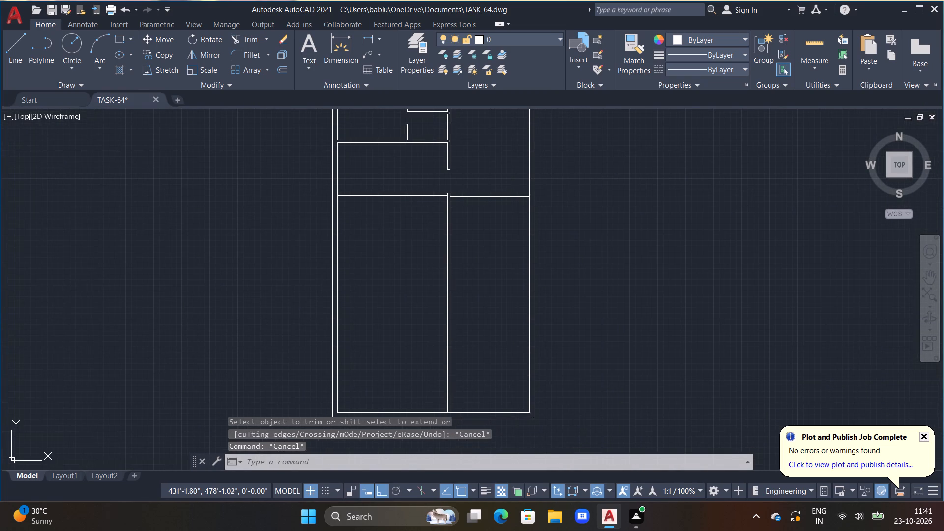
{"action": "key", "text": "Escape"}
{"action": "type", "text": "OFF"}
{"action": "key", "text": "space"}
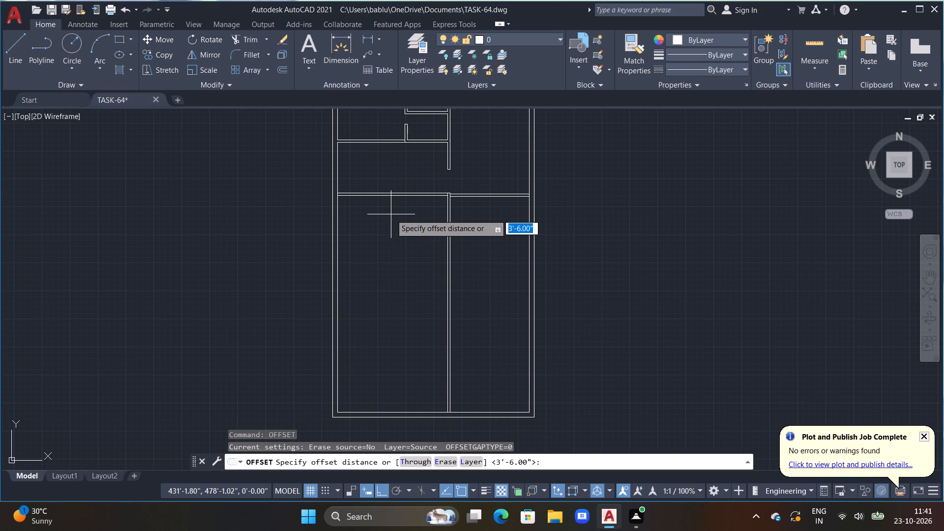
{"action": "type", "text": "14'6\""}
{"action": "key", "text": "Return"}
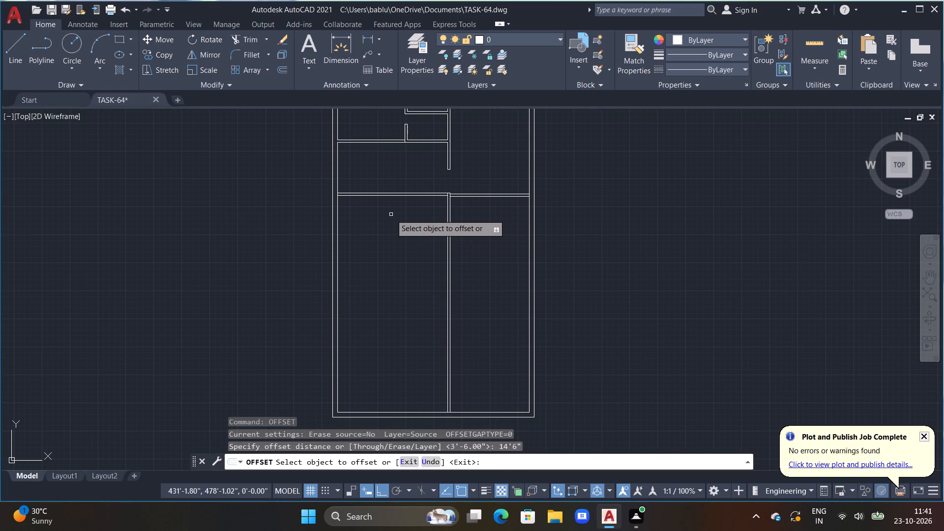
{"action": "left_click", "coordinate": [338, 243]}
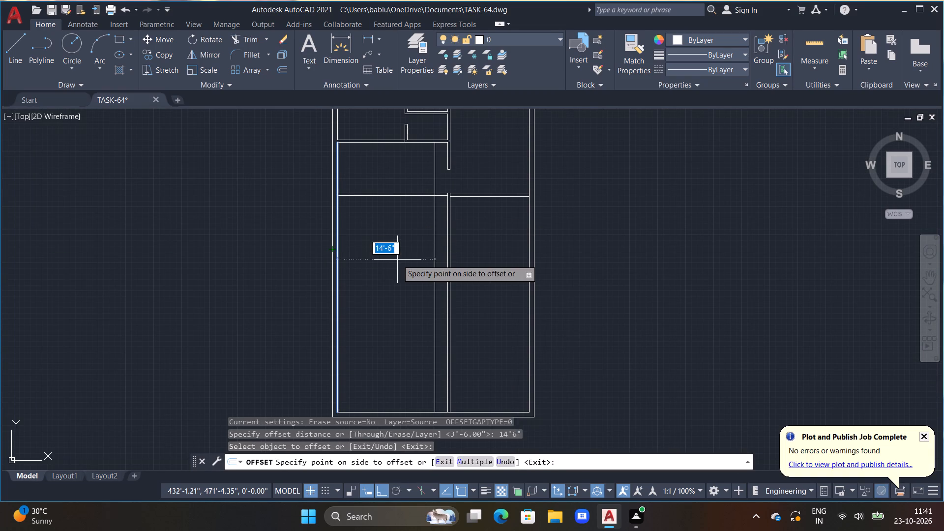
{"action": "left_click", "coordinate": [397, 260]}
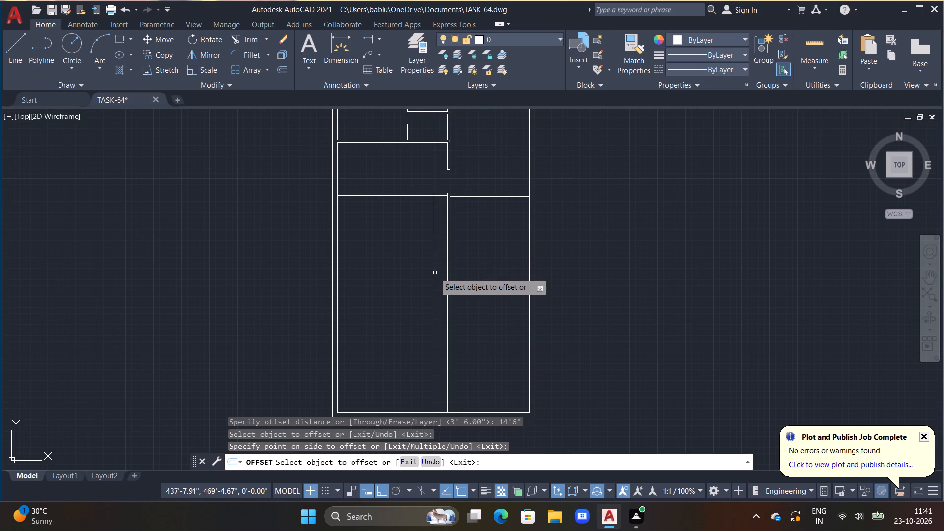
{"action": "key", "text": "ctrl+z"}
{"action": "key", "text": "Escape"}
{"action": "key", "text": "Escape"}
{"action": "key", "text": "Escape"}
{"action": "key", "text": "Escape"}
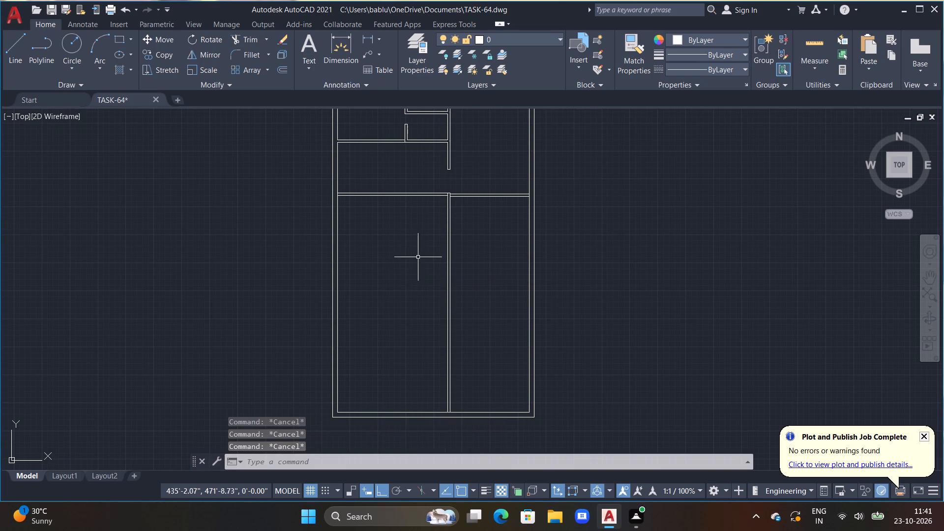
Draw a vertical line about 2'10" long across the left horizontal partition, a short distance left of the second vertical partition.
{"action": "middle_click_drag", "start_coordinate": [418, 254], "coordinate": [451, 291]}
{"action": "scroll", "coordinate": [451, 291], "scroll_direction": "up", "scroll_amount": 1}
{"action": "type", "text": "L"}
{"action": "key", "text": "space"}
{"action": "left_click", "coordinate": [449, 184]}
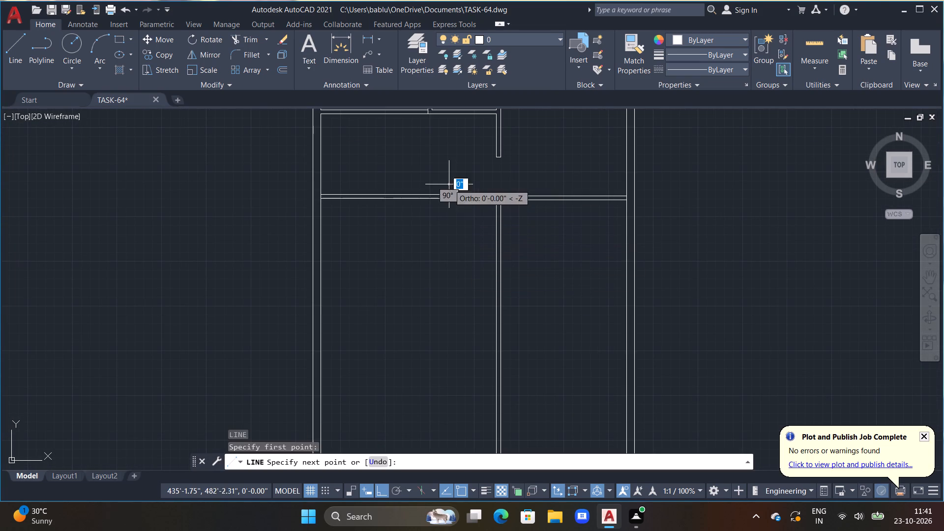
{"action": "left_click", "coordinate": [449, 215]}
{"action": "key", "text": "grave"}
{"action": "type", "text": "TR"}
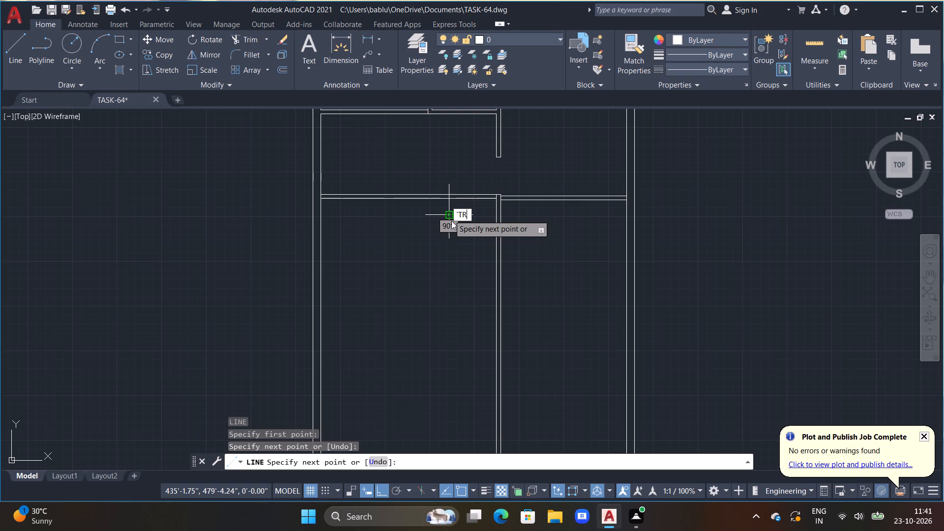
{"action": "key", "text": "Escape"}
{"action": "key", "text": "Escape"}
{"action": "key", "text": "Escape"}
{"action": "key", "text": "Escape"}
{"action": "key", "text": "Escape"}
{"action": "key", "text": "Escape"}
{"action": "key", "text": "Escape"}
{"action": "key", "text": "Escape"}
Trim a door opening in the left horizontal partition between the new vertical line and the second vertical partition, leaving an end cap.
{"action": "type", "text": "TR"}
{"action": "key", "text": "space"}
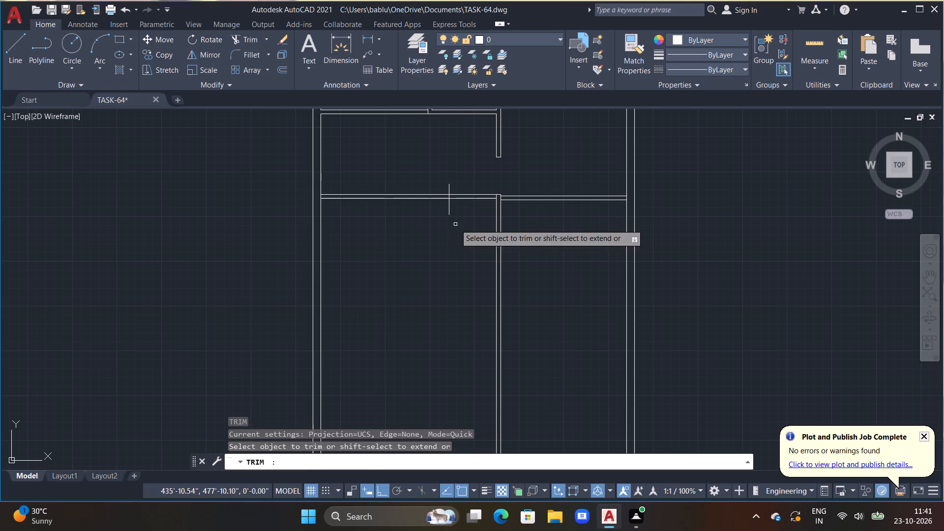
{"action": "left_click_drag", "start_coordinate": [446, 188], "coordinate": [444, 209]}
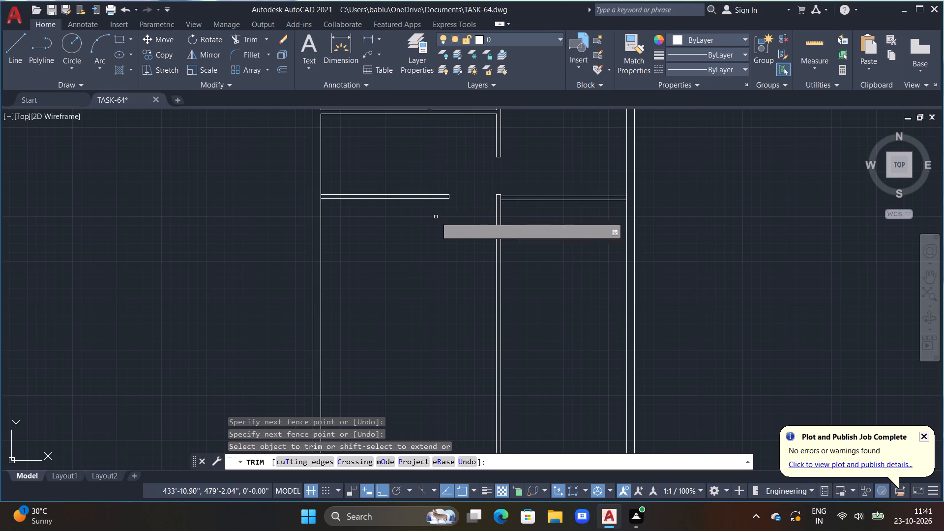
Trim the wall lines crossing the horizontal partitions' junctions at the left outer wall, the second vertical partition and the right outer wall.
{"action": "scroll", "coordinate": [309, 189], "scroll_direction": "up", "scroll_amount": 3}
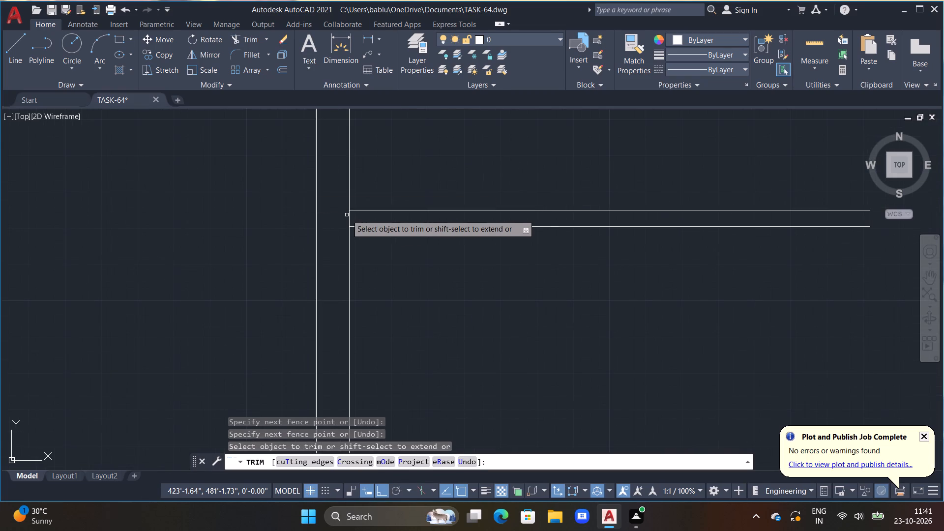
{"action": "left_click", "coordinate": [349, 218]}
{"action": "scroll", "coordinate": [354, 224], "scroll_direction": "down", "scroll_amount": 3}
{"action": "middle_click_drag", "start_coordinate": [483, 278], "coordinate": [470, 263]}
{"action": "scroll", "coordinate": [525, 214], "scroll_direction": "up", "scroll_amount": 4}
{"action": "left_click", "coordinate": [495, 213]}
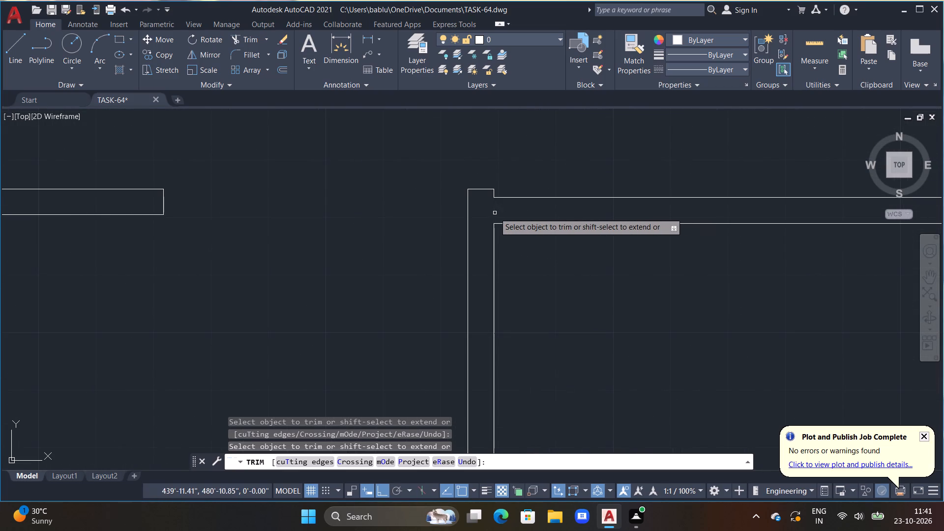
{"action": "scroll", "coordinate": [508, 223], "scroll_direction": "down", "scroll_amount": 2}
{"action": "scroll", "coordinate": [564, 274], "scroll_direction": "down", "scroll_amount": 1}
{"action": "middle_click_drag", "start_coordinate": [560, 263], "coordinate": [557, 213]}
{"action": "middle_click_drag", "start_coordinate": [566, 258], "coordinate": [566, 256]}
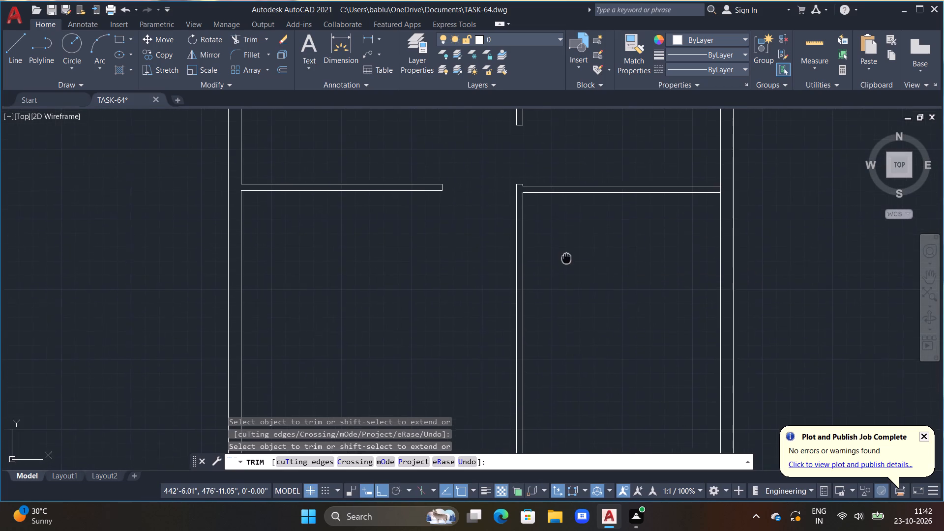
{"action": "middle_click_drag", "start_coordinate": [566, 256], "coordinate": [558, 242]}
{"action": "scroll", "coordinate": [731, 174], "scroll_direction": "up", "scroll_amount": 3}
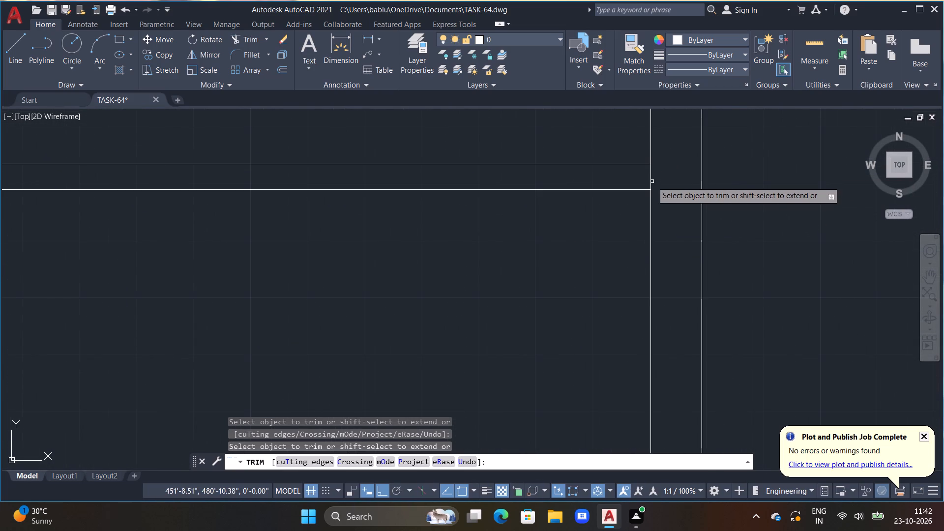
{"action": "left_click", "coordinate": [649, 177]}
{"action": "scroll", "coordinate": [652, 178], "scroll_direction": "down", "scroll_amount": 3}
{"action": "middle_click_drag", "start_coordinate": [539, 248], "coordinate": [607, 195]}
{"action": "scroll", "coordinate": [464, 247], "scroll_direction": "down", "scroll_amount": 1}
{"action": "scroll", "coordinate": [418, 248], "scroll_direction": "down", "scroll_amount": 1}
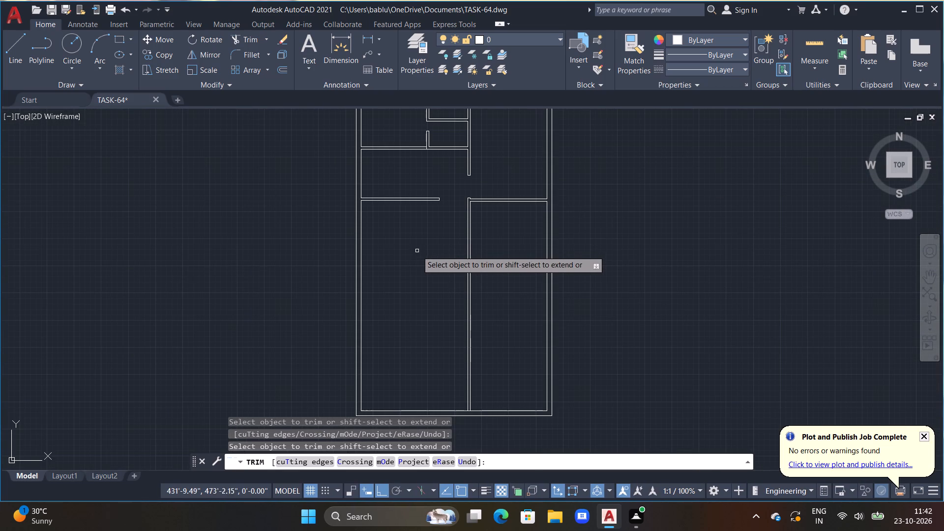
{"action": "middle_click_drag", "start_coordinate": [410, 251], "coordinate": [396, 220]}
{"action": "key", "text": "Escape"}
{"action": "key", "text": "Escape"}
Add a 4.5" horizontal partition 10' below the right horizontal partition by offsetting its bottom line.
{"action": "type", "text": "OFF"}
{"action": "key", "text": "space"}
{"action": "type", "text": "10'"}
{"action": "key", "text": "Return"}
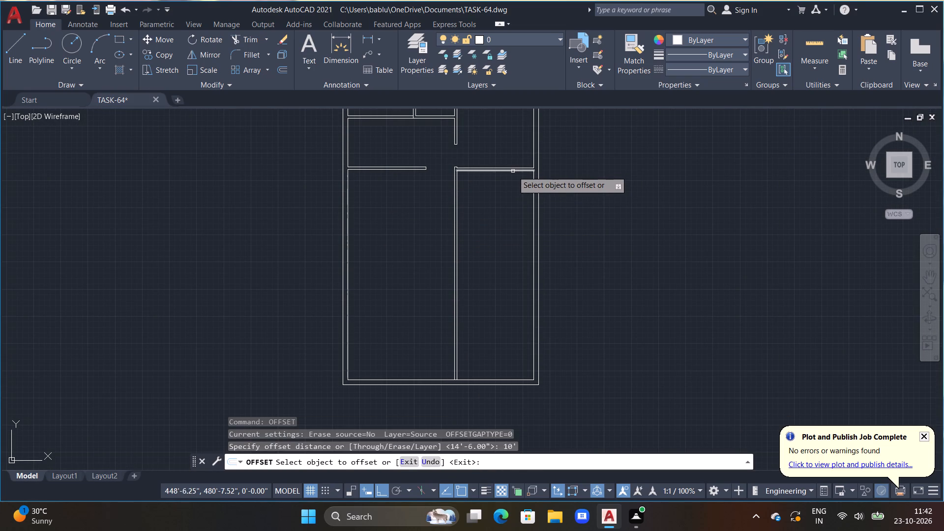
{"action": "left_click", "coordinate": [513, 171]}
{"action": "left_click", "coordinate": [493, 282]}
{"action": "left_click_drag", "start_coordinate": [487, 235], "coordinate": [487, 242]}
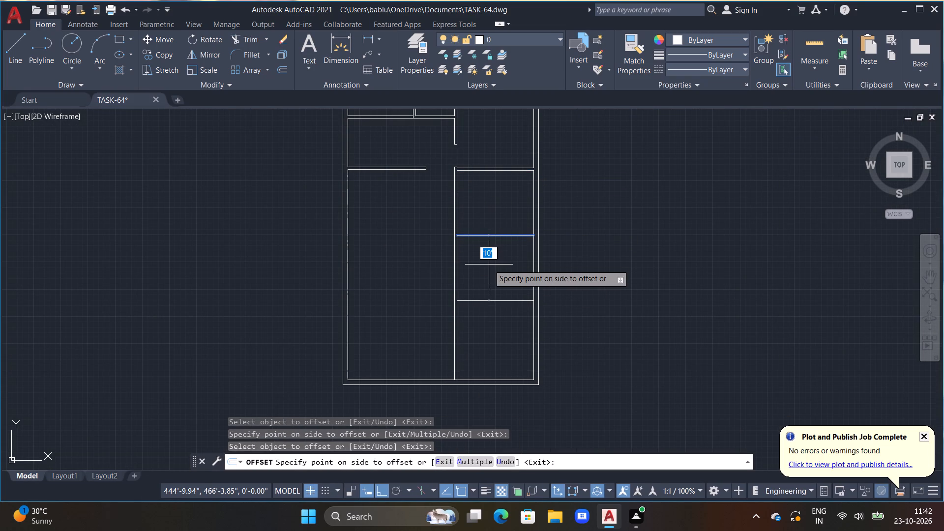
{"action": "key", "text": "4"}
{"action": "type", "text": ".5\""}
{"action": "key", "text": "Return"}
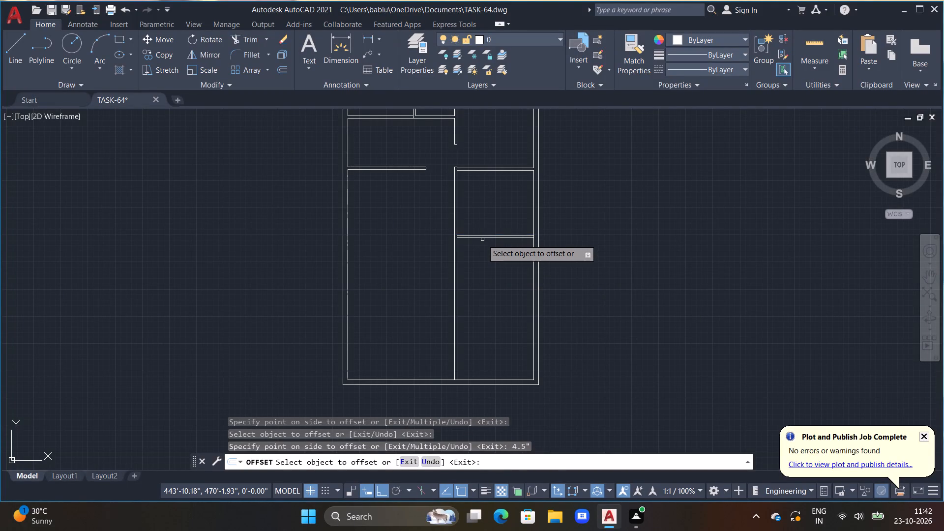
Add another 4.5" horizontal partition 4' below the new one by offsetting its bottom line.
{"action": "left_click", "coordinate": [482, 237]}
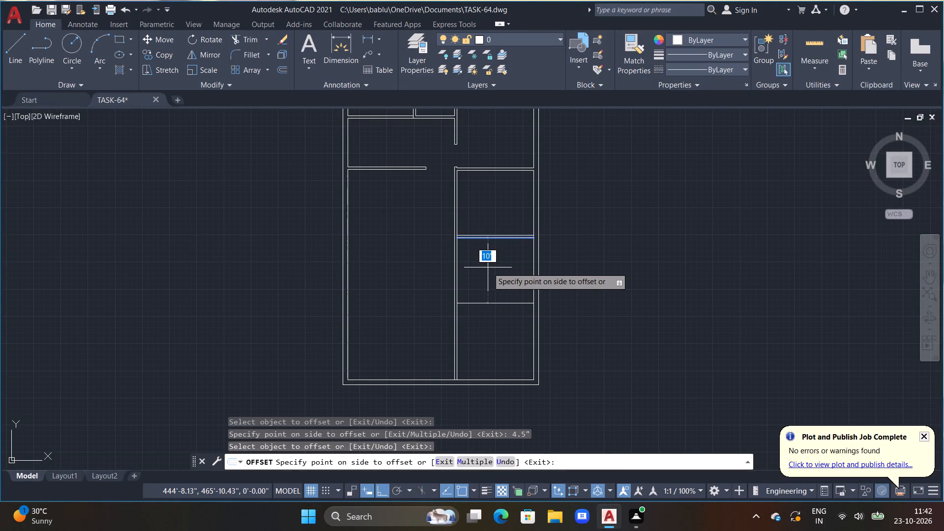
{"action": "type", "text": "4'"}
{"action": "key", "text": "Return"}
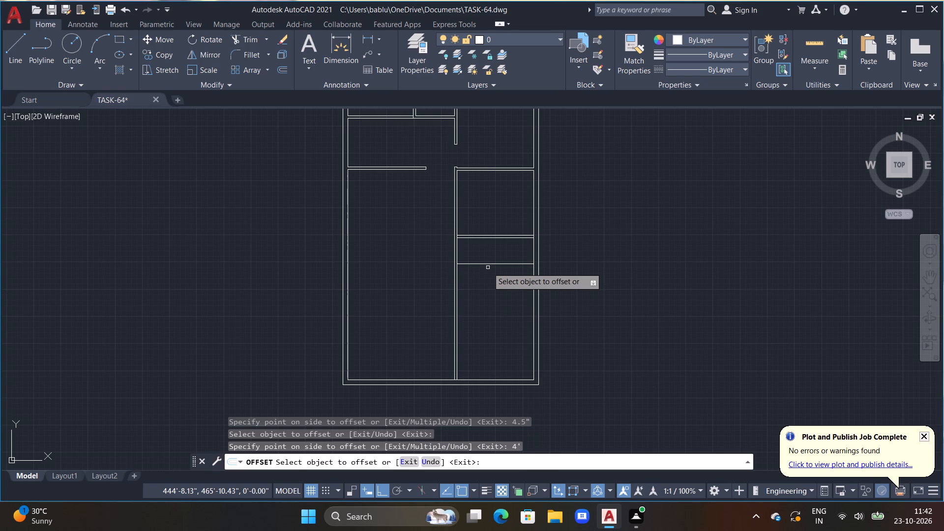
{"action": "left_click", "coordinate": [490, 265]}
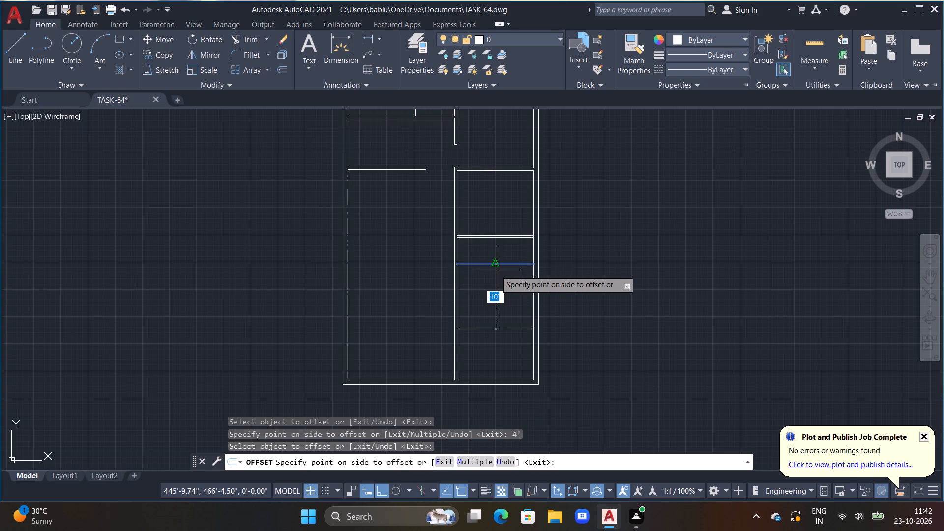
{"action": "type", "text": "4.5"}
{"action": "key", "text": "shift+quotedbl"}
{"action": "key", "text": "Return"}
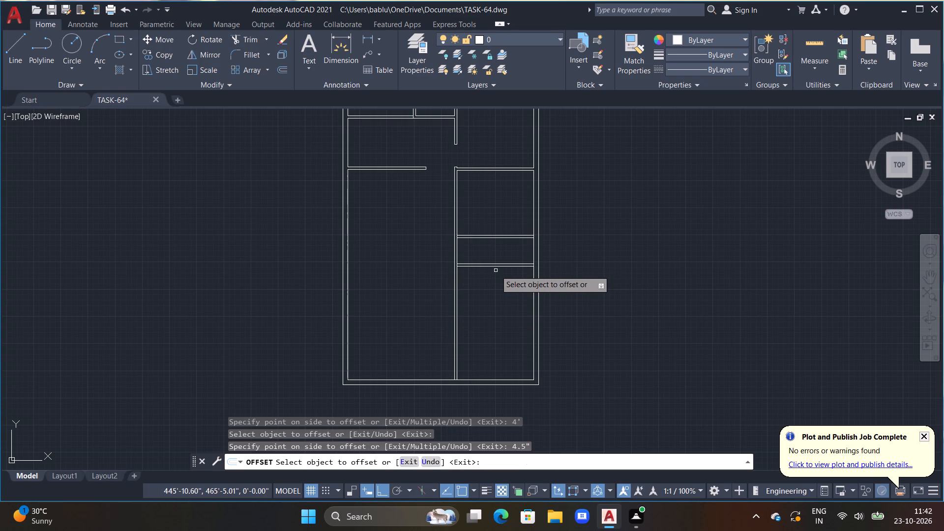
Add a 4.5" vertical partition by offsetting the right outer wall's inner line 6' inward and offsetting that line 4.5" further left.
{"action": "left_click", "coordinate": [534, 255]}
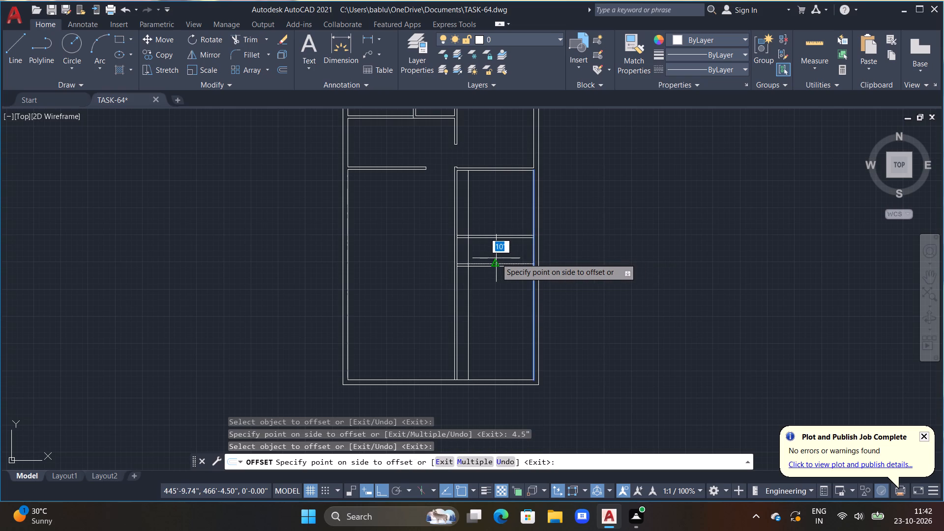
{"action": "type", "text": "6'"}
{"action": "key", "text": "Return"}
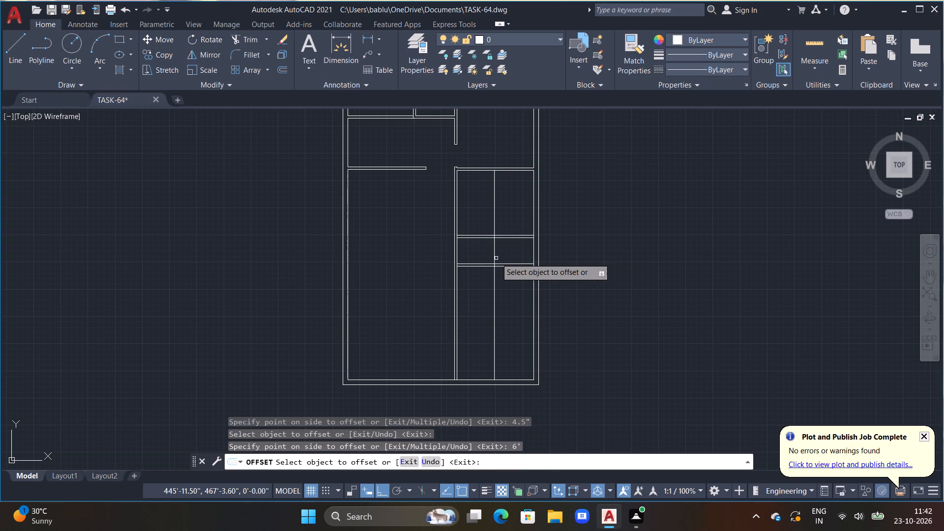
{"action": "left_click", "coordinate": [496, 258]}
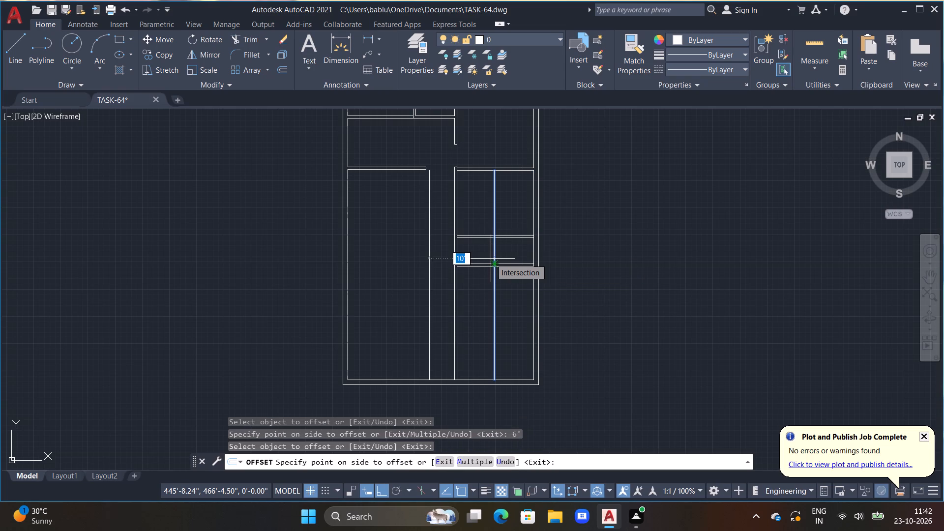
{"action": "type", "text": "4.5\""}
{"action": "key", "text": "Return"}
{"action": "key", "text": "Escape"}
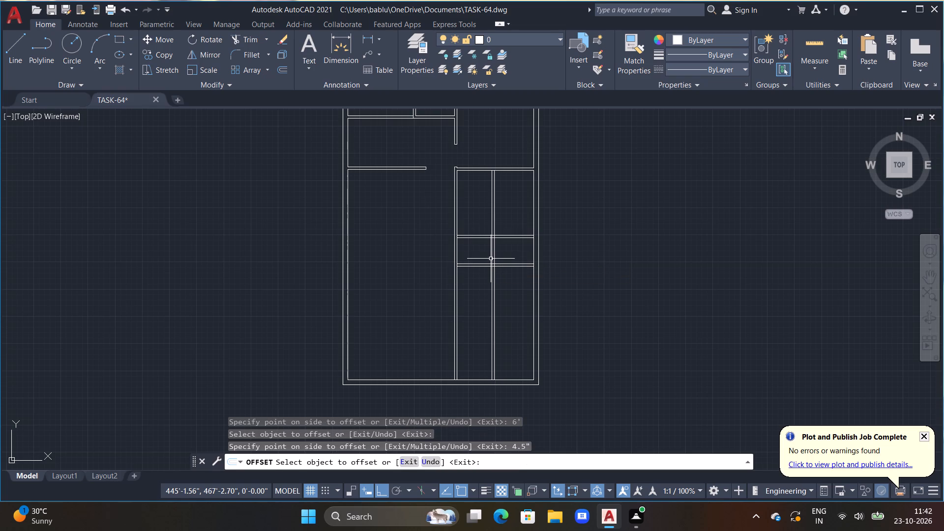
Trim the new vertical partition's two lines above the upper of the two new horizontal partitions.
{"action": "type", "text": "TR"}
{"action": "key", "text": "space"}
{"action": "left_click", "coordinate": [489, 226]}
{"action": "left_click_drag", "start_coordinate": [496, 220], "coordinate": [497, 220]}
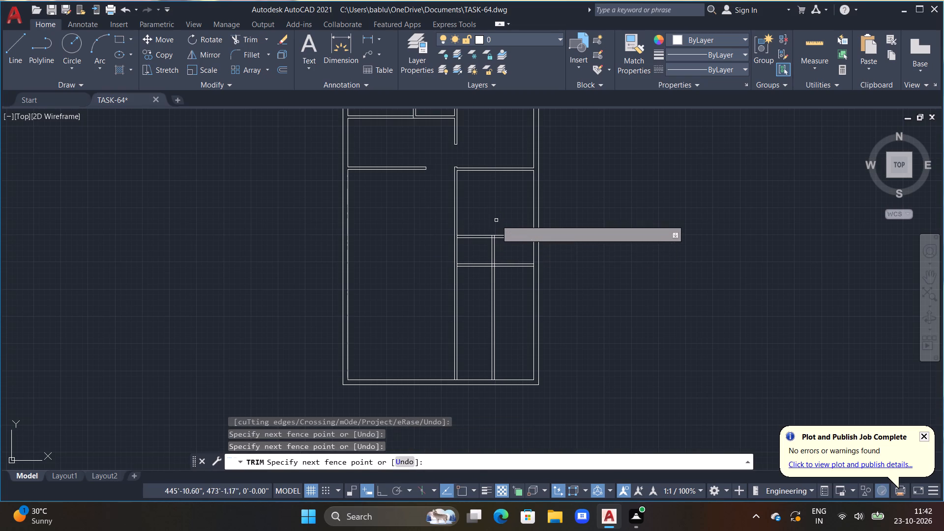
{"action": "left_click_drag", "start_coordinate": [497, 220], "coordinate": [498, 215]}
{"action": "scroll", "coordinate": [495, 233], "scroll_direction": "up", "scroll_amount": 1}
{"action": "key", "text": "Escape"}
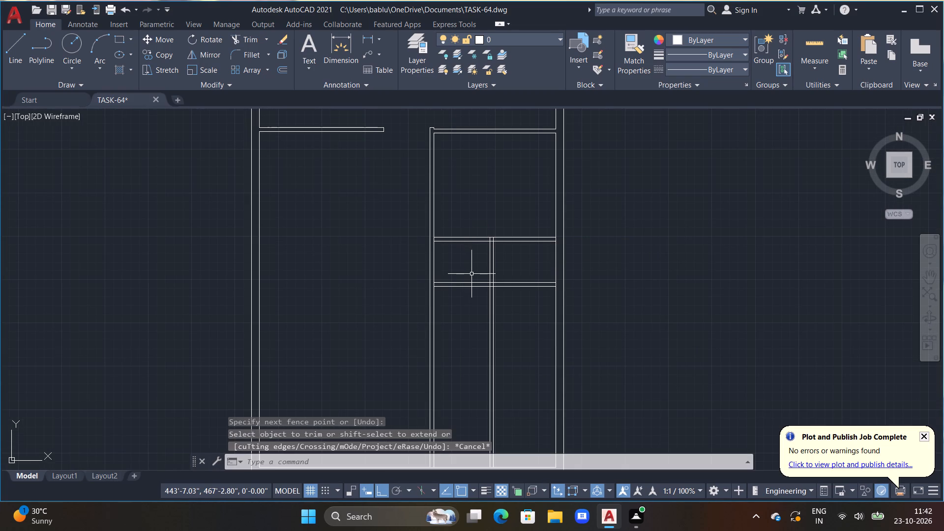
Trim the new vertical partition's two lines below the lower of the two new horizontal partitions.
{"action": "middle_click_drag", "start_coordinate": [463, 252], "coordinate": [460, 233]}
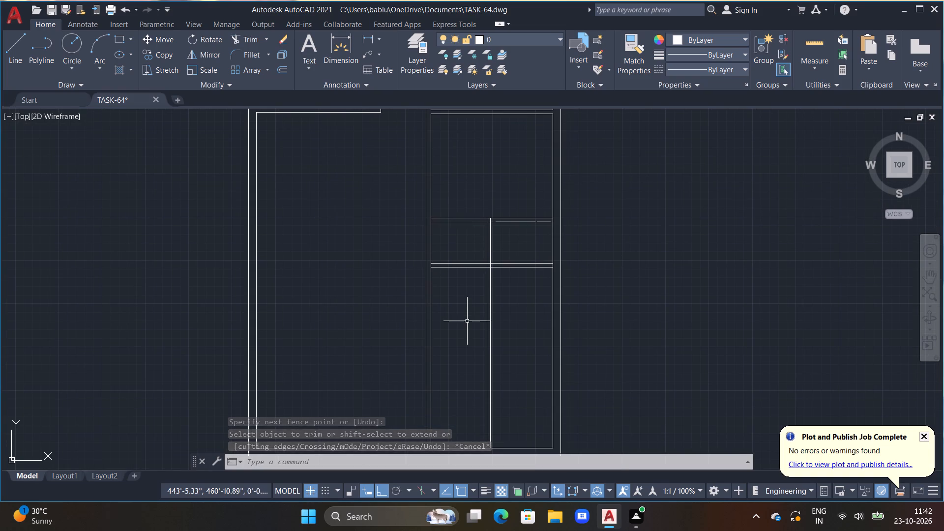
{"action": "key", "text": "Escape"}
{"action": "key", "text": "t"}
{"action": "type", "text": "R"}
{"action": "key", "text": "space"}
{"action": "left_click_drag", "start_coordinate": [467, 305], "coordinate": [505, 340]}
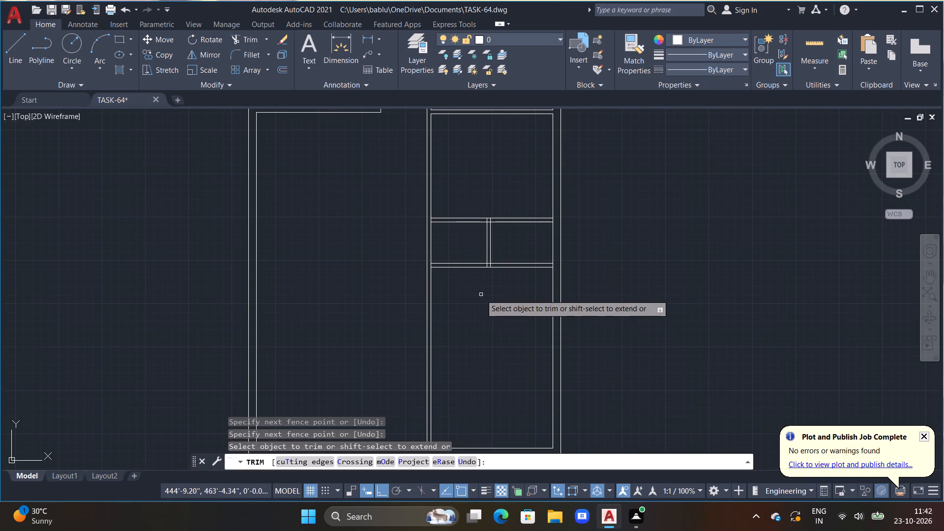
{"action": "scroll", "coordinate": [482, 294], "scroll_direction": "up", "scroll_amount": 1}
{"action": "middle_click_drag", "start_coordinate": [482, 294], "coordinate": [487, 313]}
{"action": "key", "text": "Escape"}
{"action": "key", "text": "Escape"}
{"action": "key", "text": "Escape"}
Offset the right-hand line of the second vertical partition 3'6" to the right, across the two new horizontal partitions.
{"action": "scroll", "coordinate": [458, 231], "scroll_direction": "up", "scroll_amount": 1}
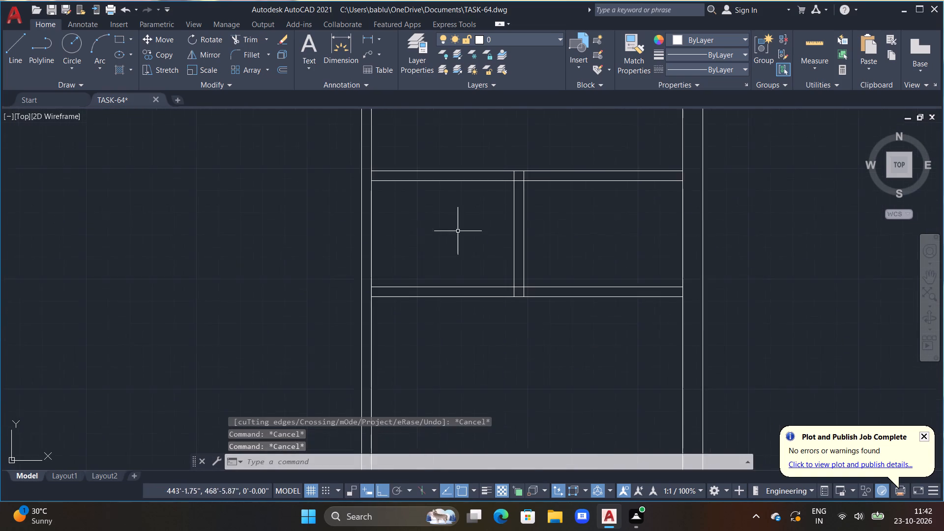
{"action": "middle_click_drag", "start_coordinate": [471, 275], "coordinate": [474, 285]}
{"action": "key", "text": "Escape"}
{"action": "type", "text": "OFF"}
{"action": "key", "text": "space"}
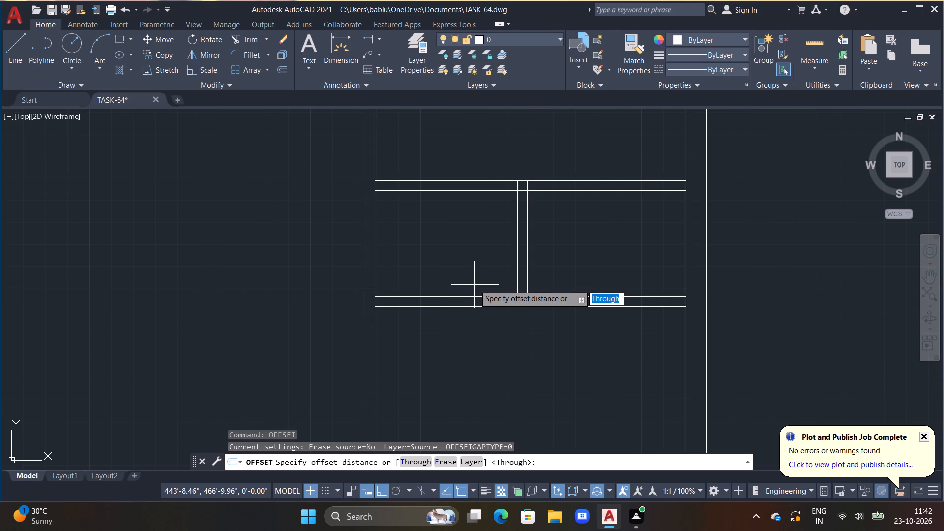
{"action": "type", "text": "3'6\""}
{"action": "key", "text": "Return"}
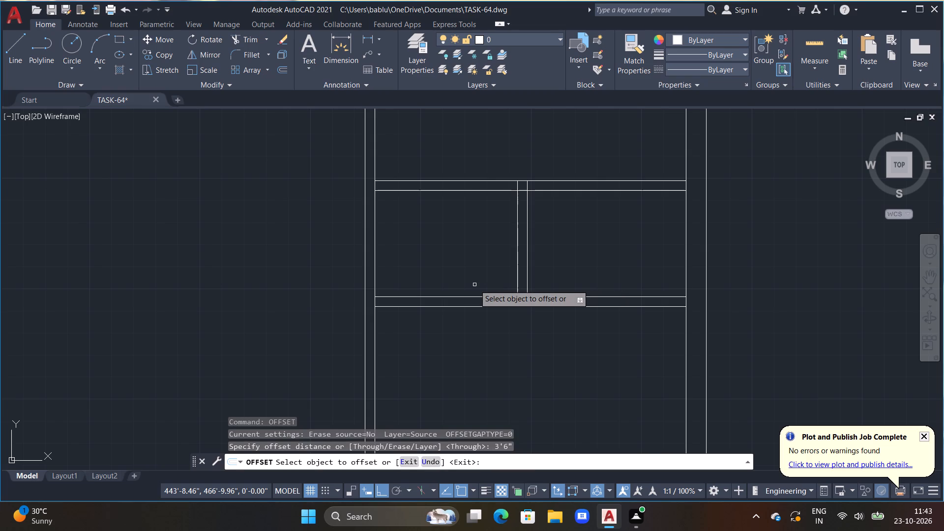
{"action": "scroll", "coordinate": [474, 292], "scroll_direction": "down", "scroll_amount": 1}
{"action": "middle_click_drag", "start_coordinate": [458, 251], "coordinate": [480, 356]}
{"action": "middle_click_drag", "start_coordinate": [480, 356], "coordinate": [478, 353]}
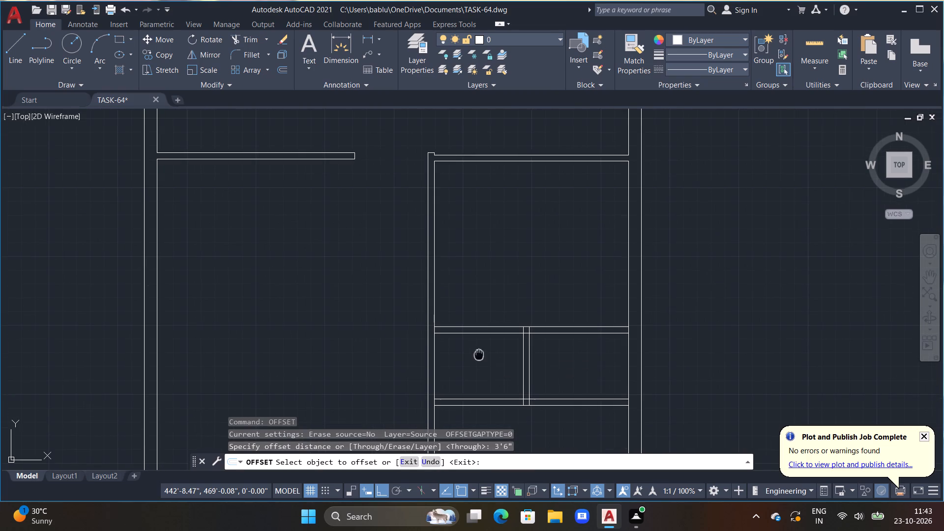
{"action": "middle_click_drag", "start_coordinate": [478, 353], "coordinate": [467, 323]}
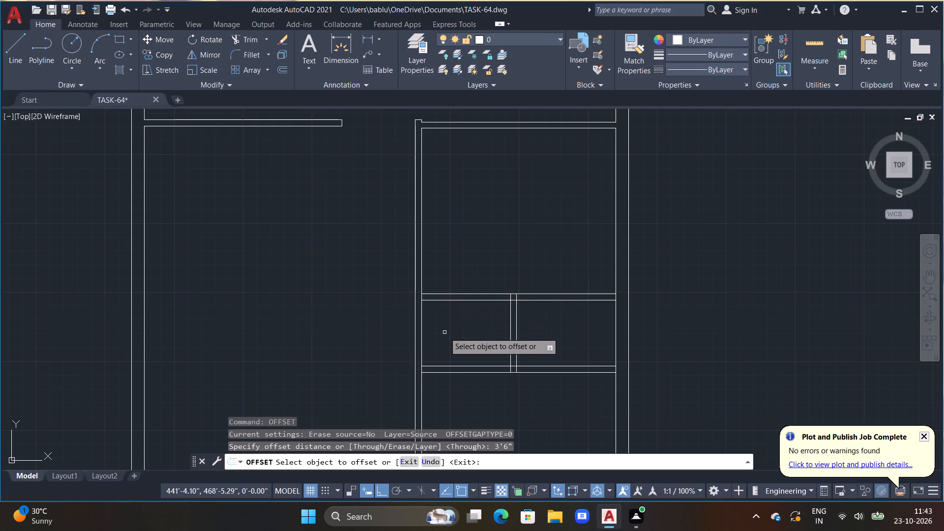
{"action": "scroll", "coordinate": [444, 332], "scroll_direction": "down", "scroll_amount": 2}
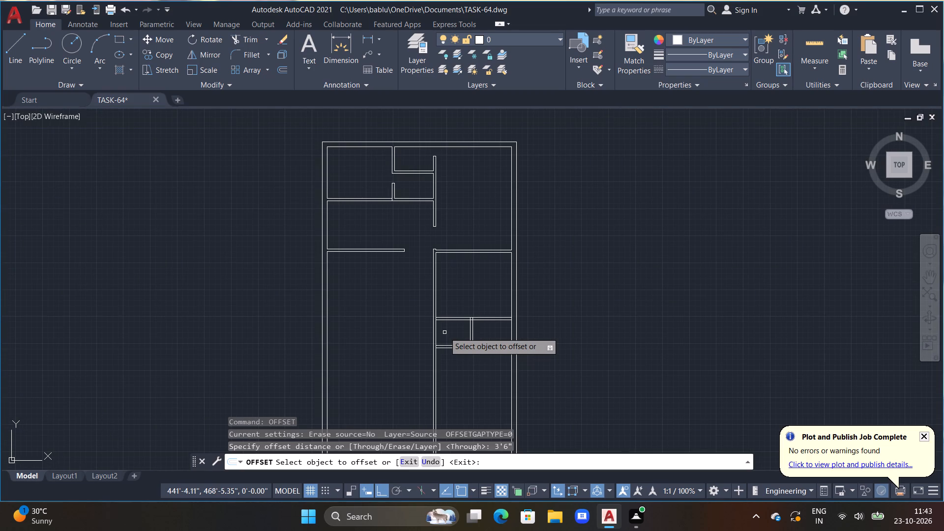
{"action": "scroll", "coordinate": [447, 325], "scroll_direction": "up", "scroll_amount": 1}
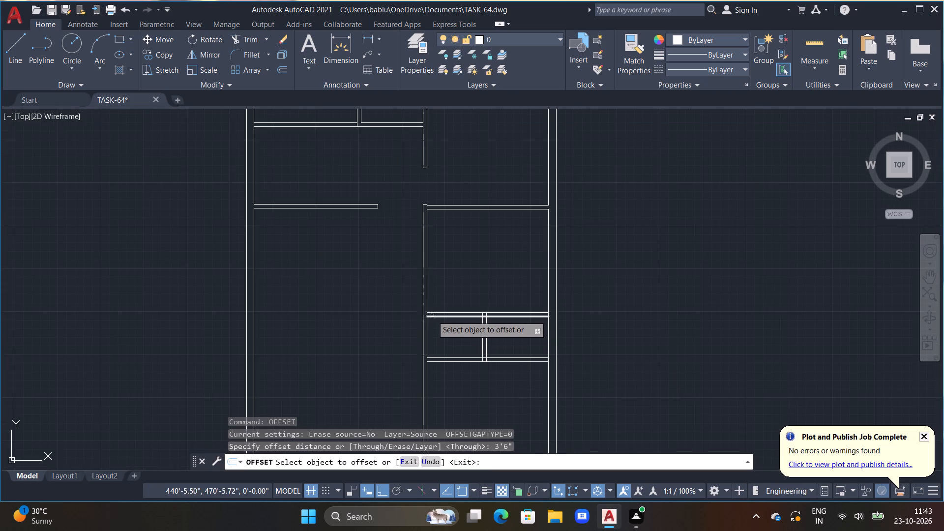
{"action": "scroll", "coordinate": [432, 316], "scroll_direction": "up", "scroll_amount": 2}
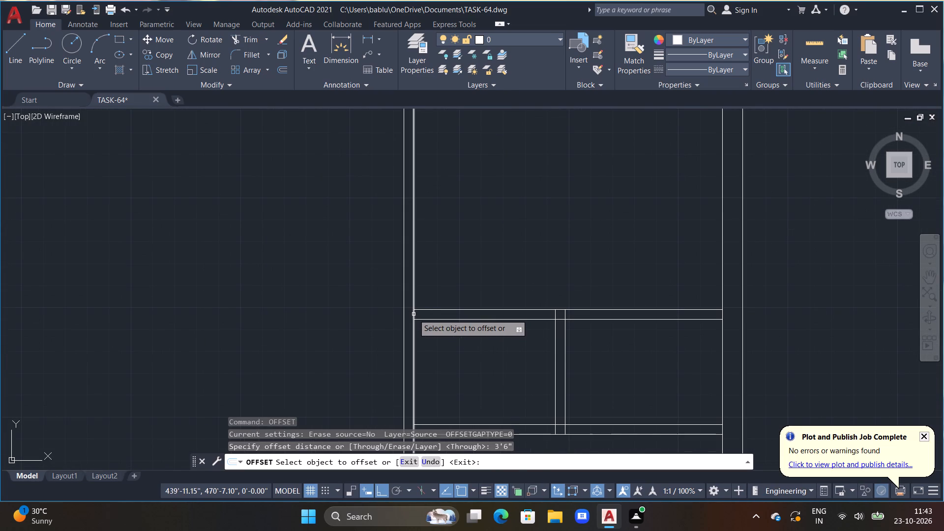
{"action": "left_click", "coordinate": [413, 314]}
{"action": "left_click", "coordinate": [470, 333]}
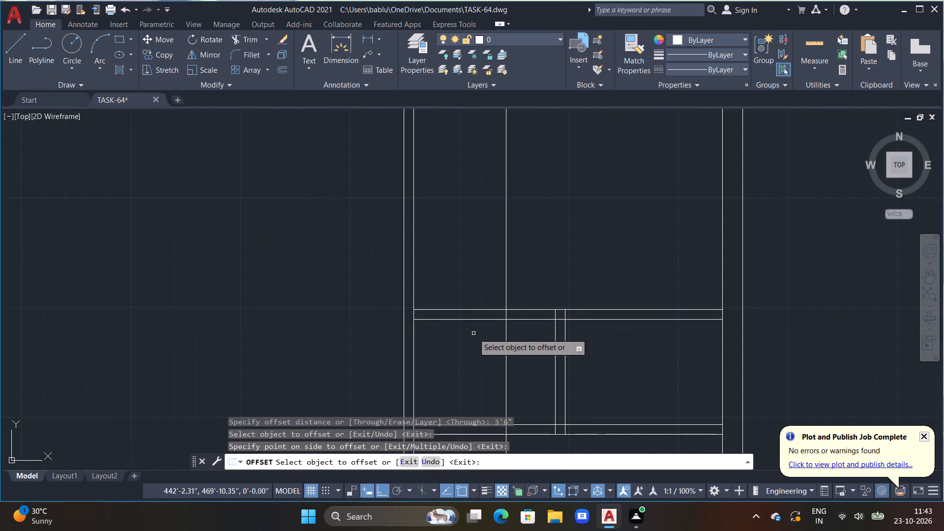
{"action": "scroll", "coordinate": [489, 339], "scroll_direction": "down", "scroll_amount": 2}
{"action": "middle_click_drag", "start_coordinate": [489, 339], "coordinate": [450, 285]}
{"action": "key", "text": "Escape"}
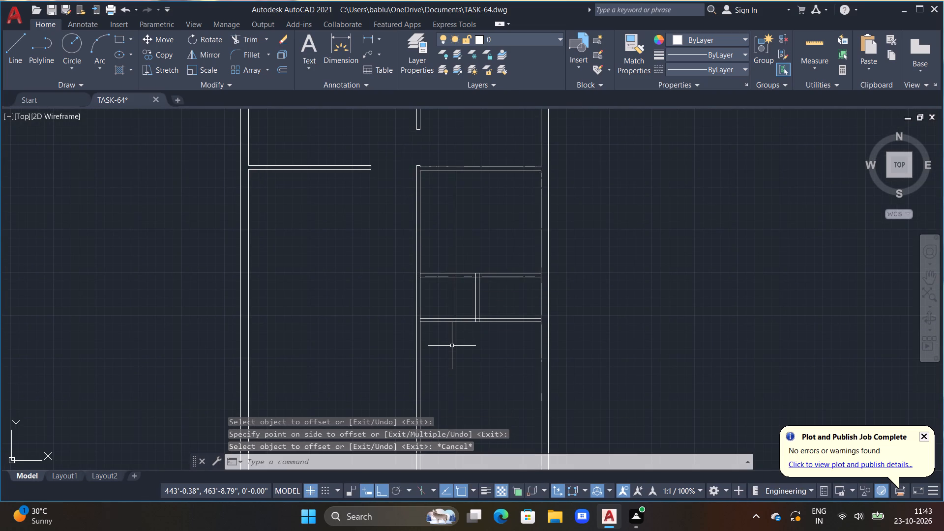
Cut a 3'6" opening through the left ends of both short horizontal partitions, trimming the offset line down to the wall end caps.
{"action": "key", "text": "t"}
{"action": "key", "text": "r"}
{"action": "key", "text": "space"}
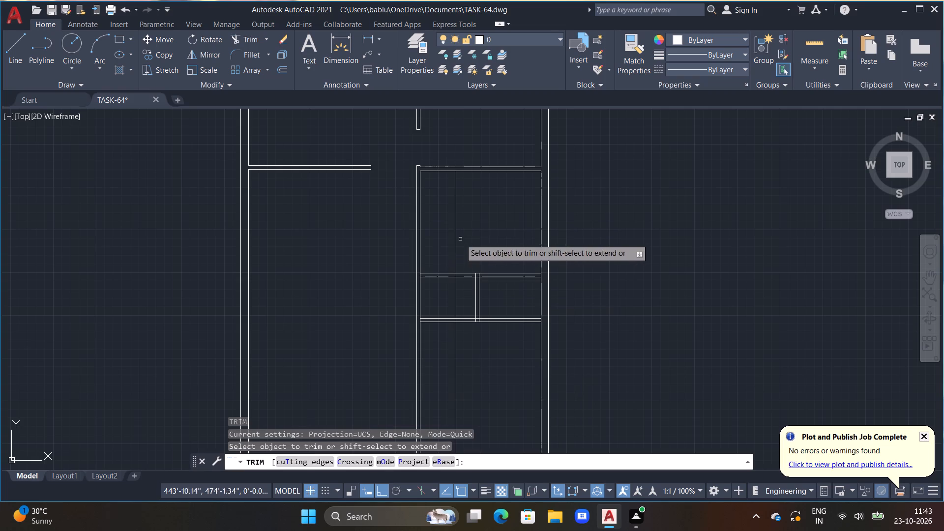
{"action": "left_click_drag", "start_coordinate": [465, 236], "coordinate": [462, 357]}
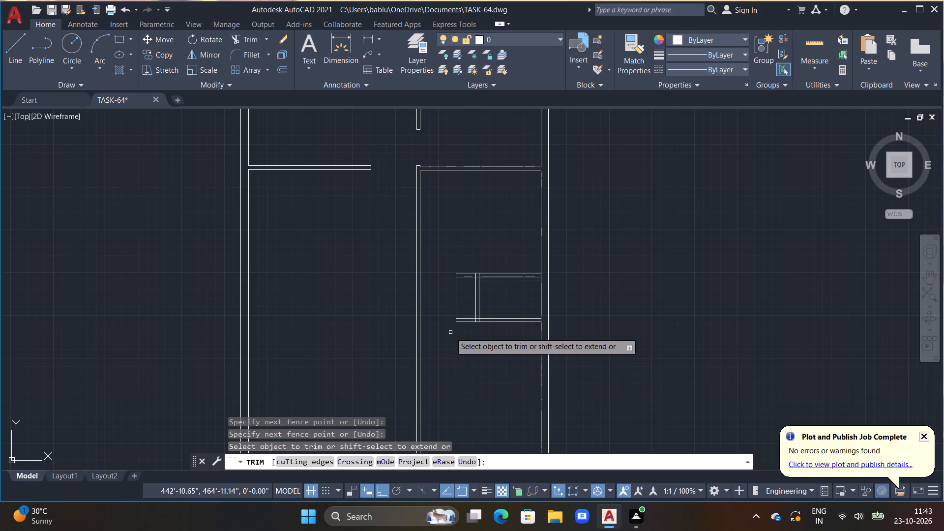
{"action": "left_click", "coordinate": [451, 302]}
{"action": "left_click", "coordinate": [459, 286]}
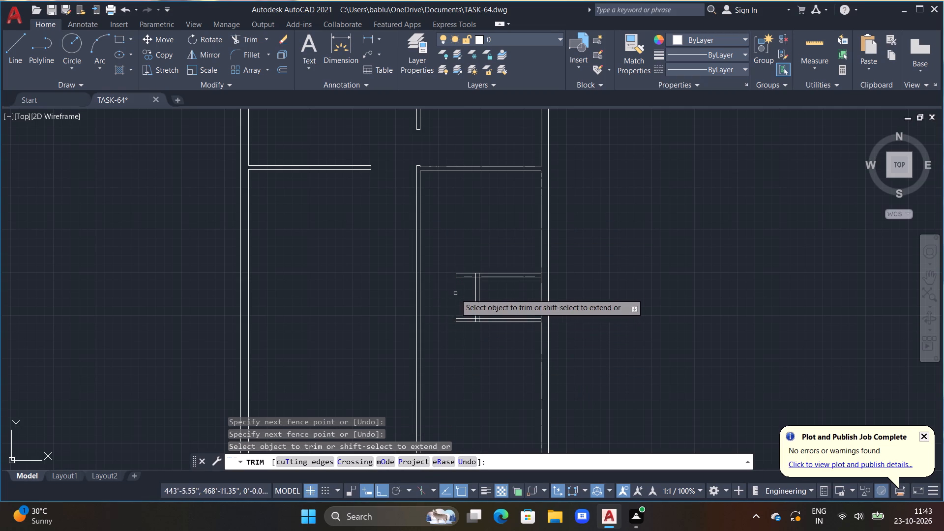
Trim the short vertical partition's junctions, opening the joint with the upper horizontal partition and removing its line ends inside the lower one.
{"action": "scroll", "coordinate": [479, 275], "scroll_direction": "up", "scroll_amount": 3}
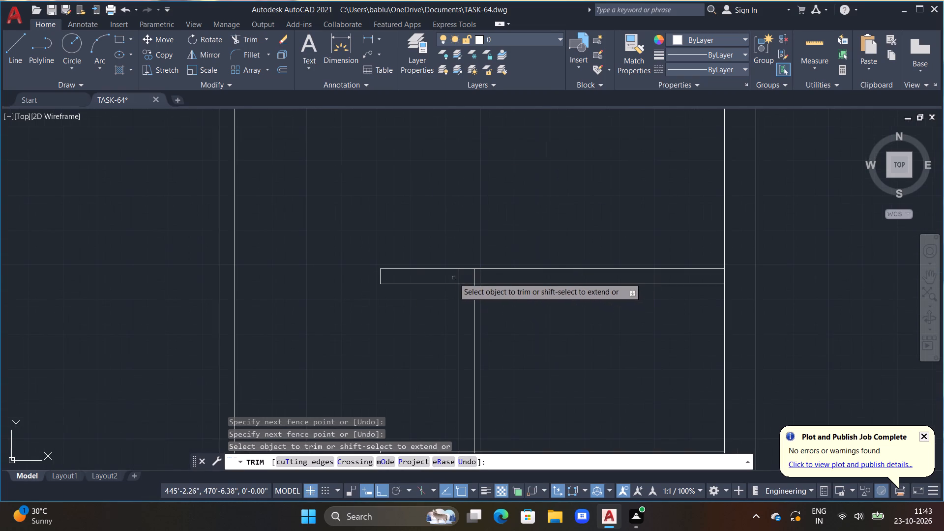
{"action": "left_click_drag", "start_coordinate": [452, 277], "coordinate": [461, 277]}
{"action": "left_click_drag", "start_coordinate": [464, 277], "coordinate": [485, 277]}
{"action": "left_click", "coordinate": [466, 283]}
{"action": "left_click_drag", "start_coordinate": [472, 277], "coordinate": [479, 276]}
{"action": "left_click", "coordinate": [479, 275]}
{"action": "scroll", "coordinate": [484, 279], "scroll_direction": "down", "scroll_amount": 2}
{"action": "middle_click_drag", "start_coordinate": [499, 318], "coordinate": [490, 276]}
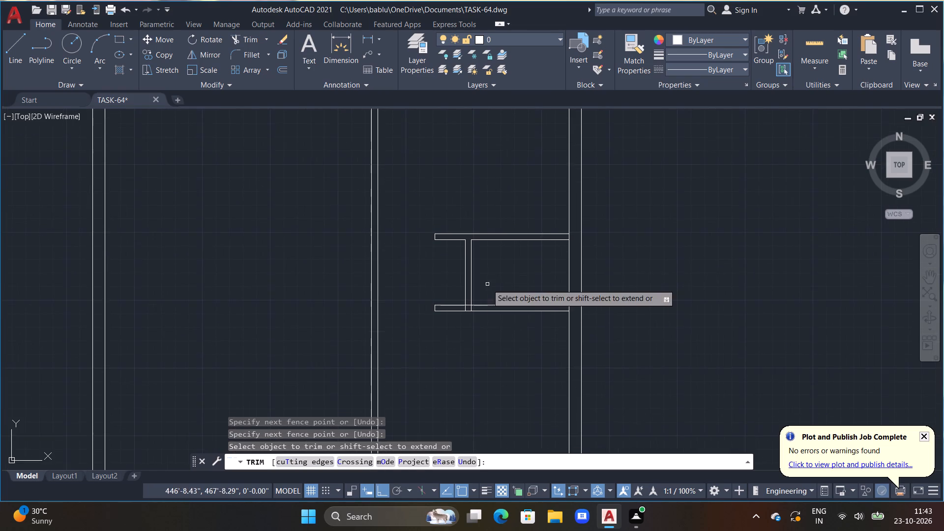
{"action": "scroll", "coordinate": [476, 305], "scroll_direction": "up", "scroll_amount": 2}
{"action": "left_click", "coordinate": [457, 312]}
{"action": "left_click_drag", "start_coordinate": [457, 312], "coordinate": [475, 314]}
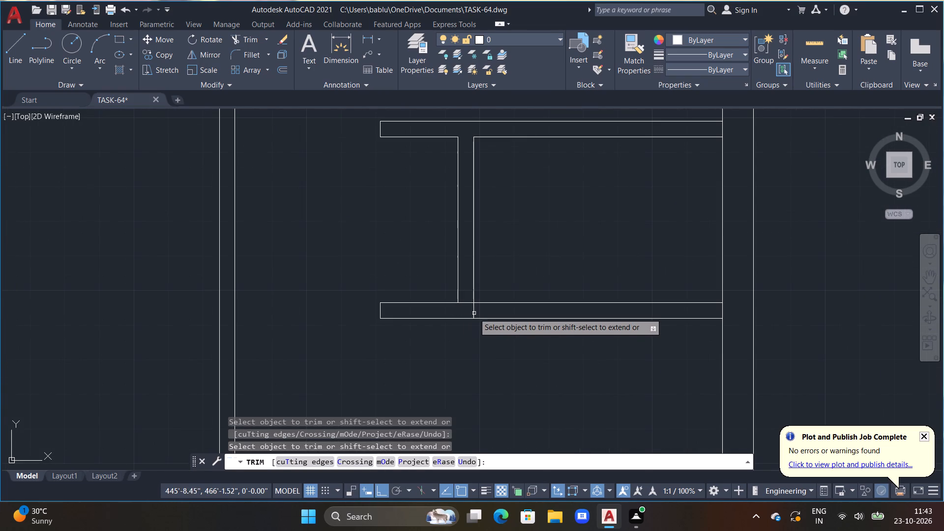
{"action": "left_click_drag", "start_coordinate": [475, 314], "coordinate": [476, 314]}
{"action": "double_click", "coordinate": [472, 311]}
{"action": "key", "text": "Escape"}
{"action": "key", "text": "Escape"}
{"action": "key", "text": "Escape"}
{"action": "key", "text": "Escape"}
{"action": "key", "text": "Escape"}
{"action": "key", "text": "Escape"}
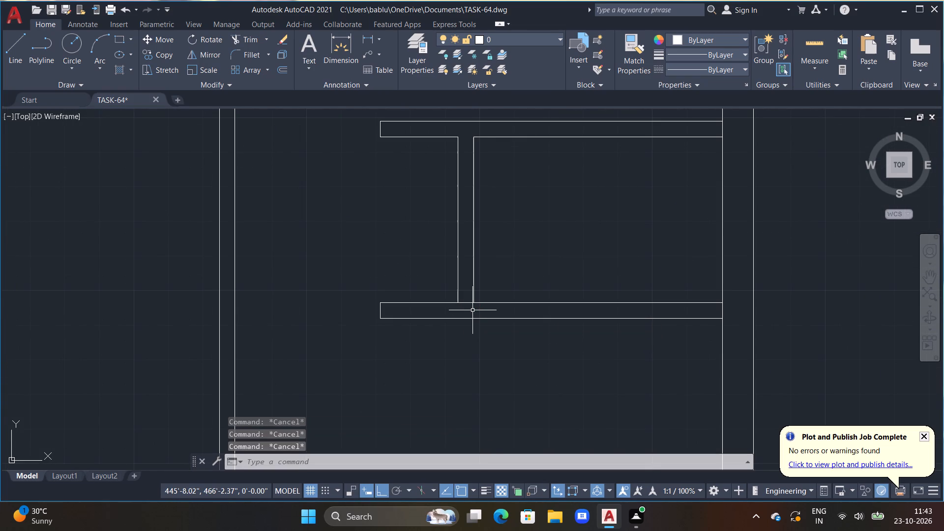
Offset the lower short horizontal partition's top line 1'6" upward, across the short vertical partition.
{"action": "type", "text": "OFF"}
{"action": "key", "text": "space"}
{"action": "type", "text": "1'6\""}
{"action": "key", "text": "Return"}
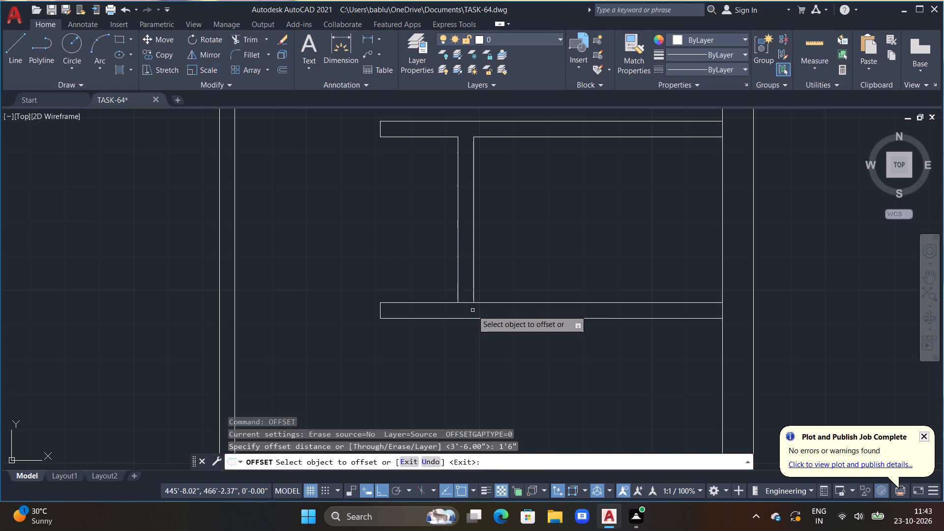
{"action": "left_click", "coordinate": [469, 301]}
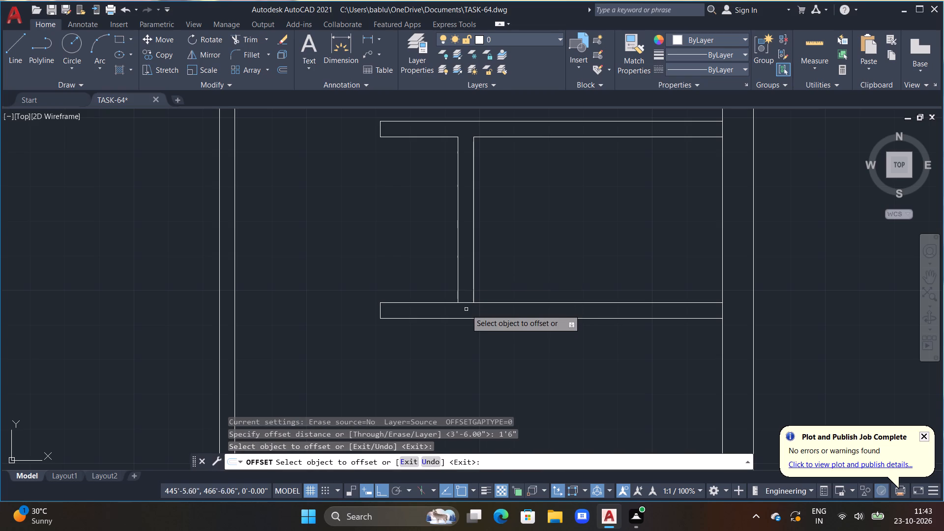
{"action": "left_click", "coordinate": [465, 302]}
{"action": "left_click", "coordinate": [464, 264]}
{"action": "key", "text": "Escape"}
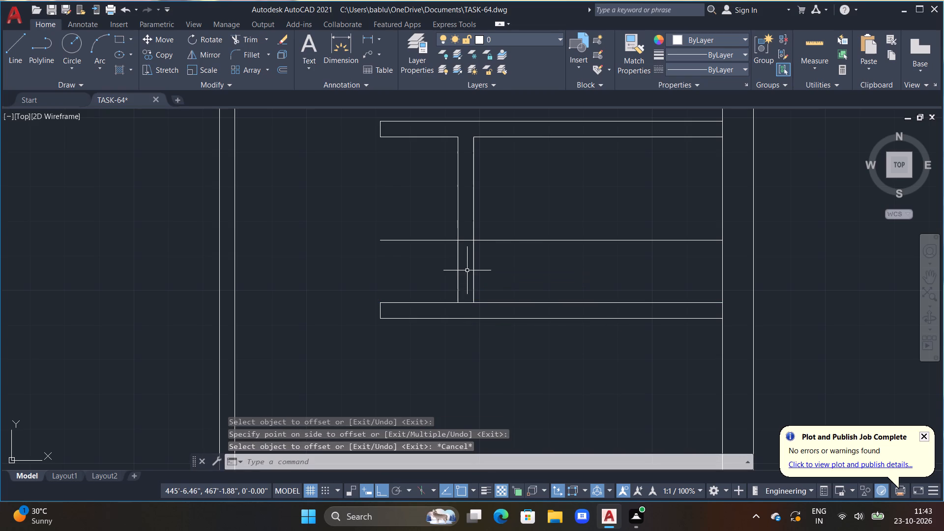
Trim the short vertical partition below the 1'6" offset line, and trim that line's overhangs on both sides to cap the wall end.
{"action": "key", "text": "t"}
{"action": "key", "text": "r"}
{"action": "key", "text": "space"}
{"action": "left_click_drag", "start_coordinate": [514, 237], "coordinate": [431, 237]}
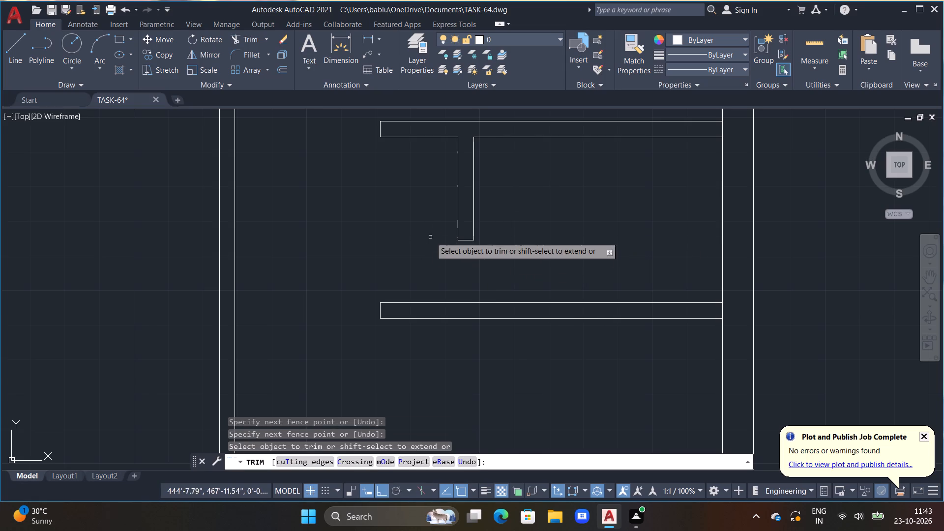
{"action": "scroll", "coordinate": [442, 266], "scroll_direction": "down", "scroll_amount": 1}
{"action": "scroll", "coordinate": [369, 314], "scroll_direction": "down", "scroll_amount": 2}
{"action": "middle_click_drag", "start_coordinate": [379, 336], "coordinate": [403, 309]}
{"action": "scroll", "coordinate": [419, 311], "scroll_direction": "up", "scroll_amount": 1}
{"action": "middle_click_drag", "start_coordinate": [424, 313], "coordinate": [441, 286]}
{"action": "scroll", "coordinate": [416, 313], "scroll_direction": "down", "scroll_amount": 1}
{"action": "middle_click_drag", "start_coordinate": [418, 314], "coordinate": [434, 283]}
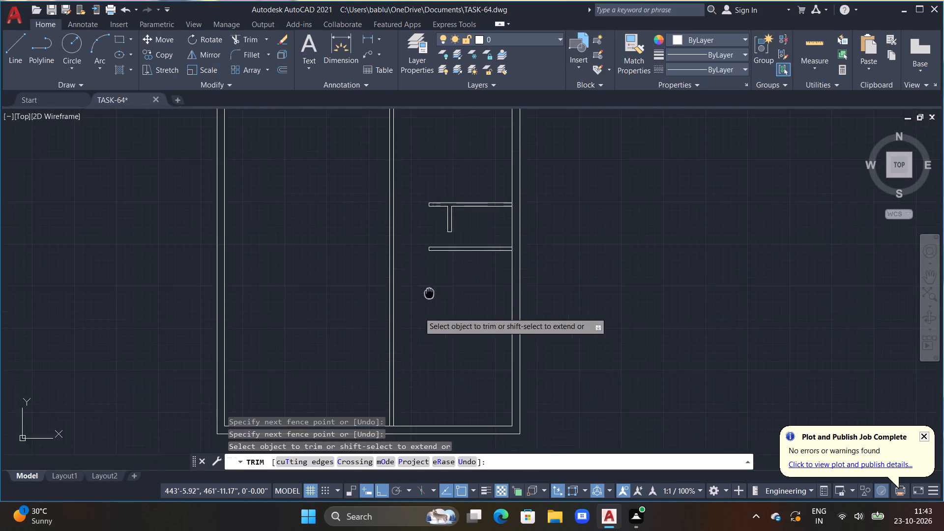
{"action": "middle_click_drag", "start_coordinate": [434, 283], "coordinate": [434, 283]}
{"action": "middle_click_drag", "start_coordinate": [427, 280], "coordinate": [424, 259]}
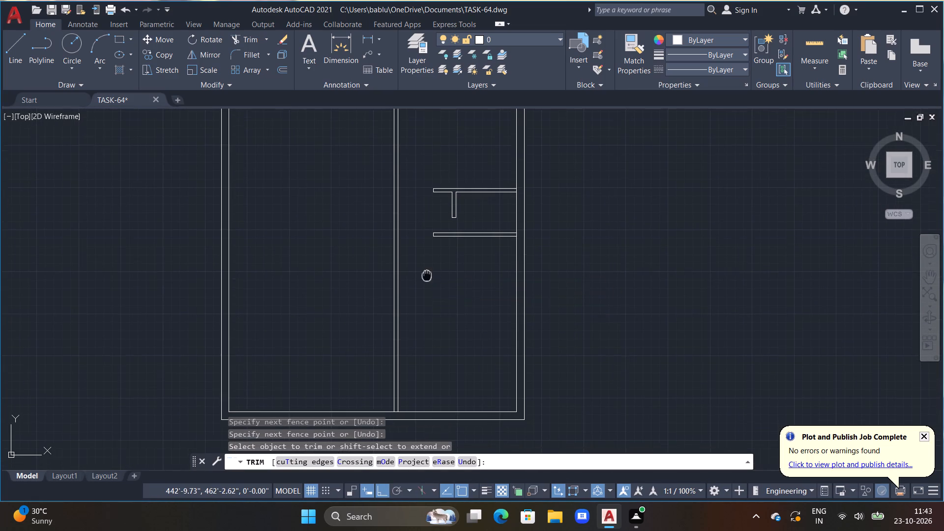
{"action": "middle_click_drag", "start_coordinate": [424, 259], "coordinate": [421, 249]}
{"action": "key", "text": "Escape"}
{"action": "key", "text": "Escape"}
Add another horizontal partition by offsetting the lower short partition's bottom line 10' down and offsetting that new line 4" further down.
{"action": "middle_click_drag", "start_coordinate": [428, 250], "coordinate": [442, 245]}
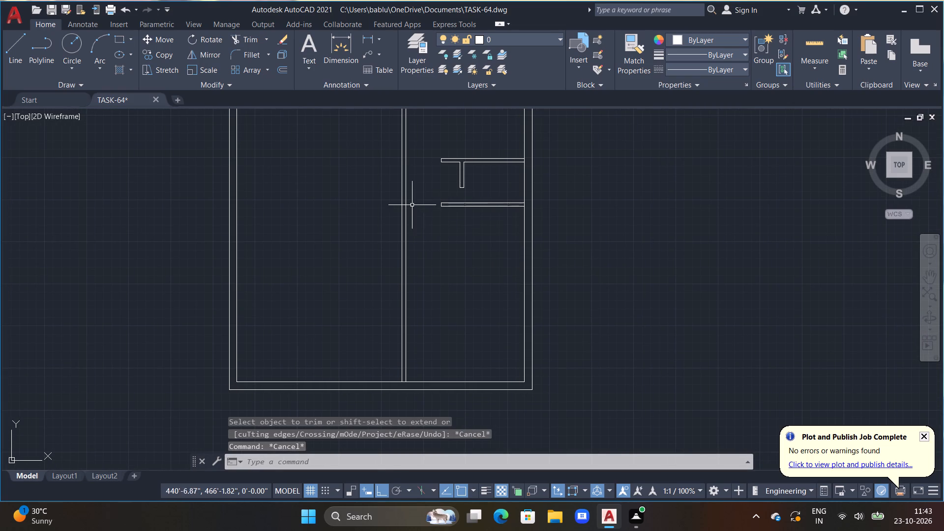
{"action": "middle_click_drag", "start_coordinate": [428, 216], "coordinate": [457, 232]}
{"action": "scroll", "coordinate": [455, 230], "scroll_direction": "up", "scroll_amount": 1}
{"action": "middle_click_drag", "start_coordinate": [460, 233], "coordinate": [488, 246]}
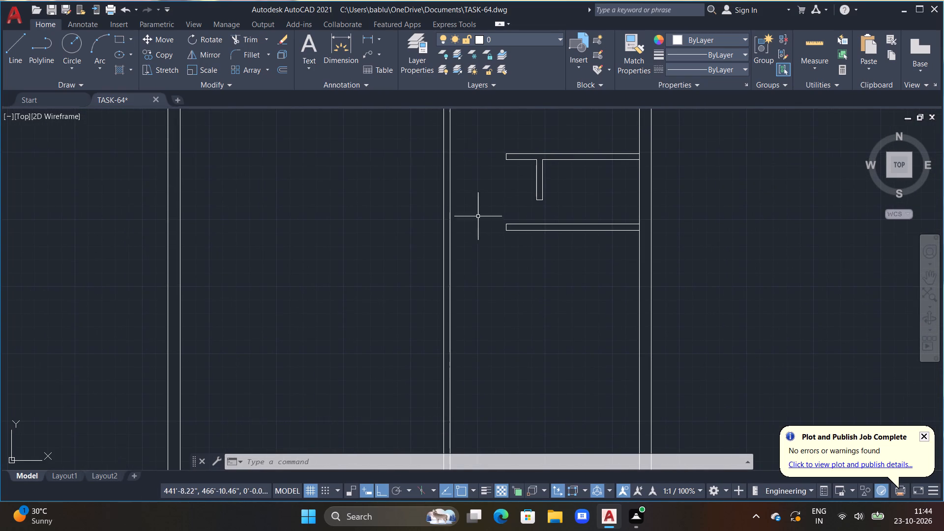
{"action": "scroll", "coordinate": [467, 281], "scroll_direction": "down", "scroll_amount": 1}
{"action": "middle_click_drag", "start_coordinate": [470, 284], "coordinate": [453, 249]}
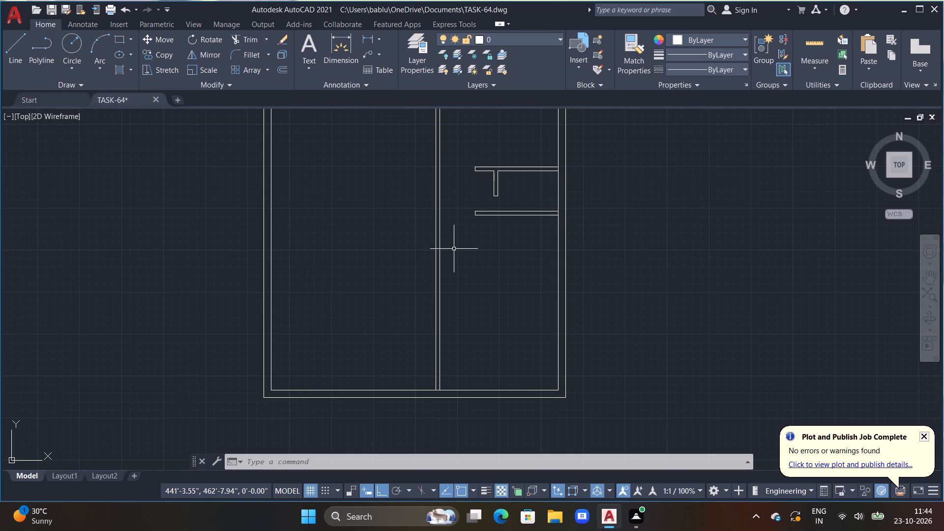
{"action": "type", "text": "OFF 10'"}
{"action": "key", "text": "Return"}
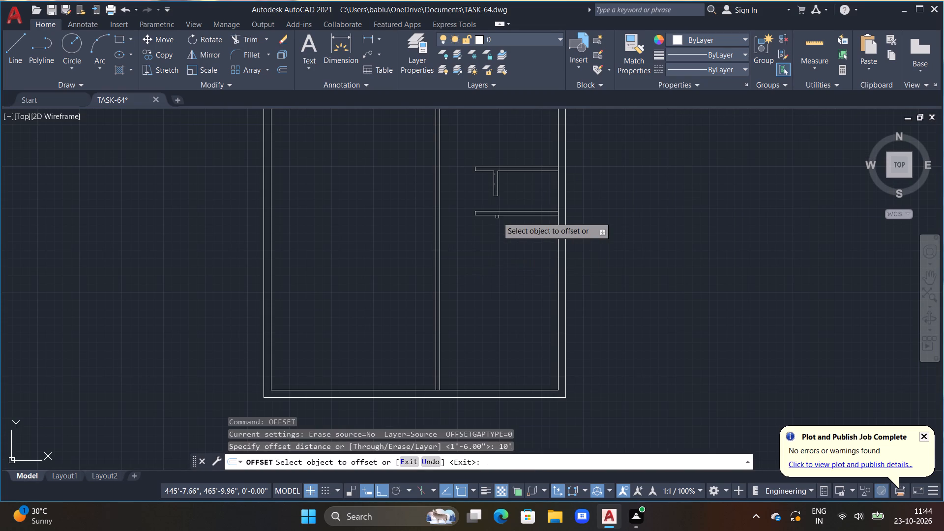
{"action": "left_click", "coordinate": [497, 214]}
{"action": "left_click", "coordinate": [506, 311]}
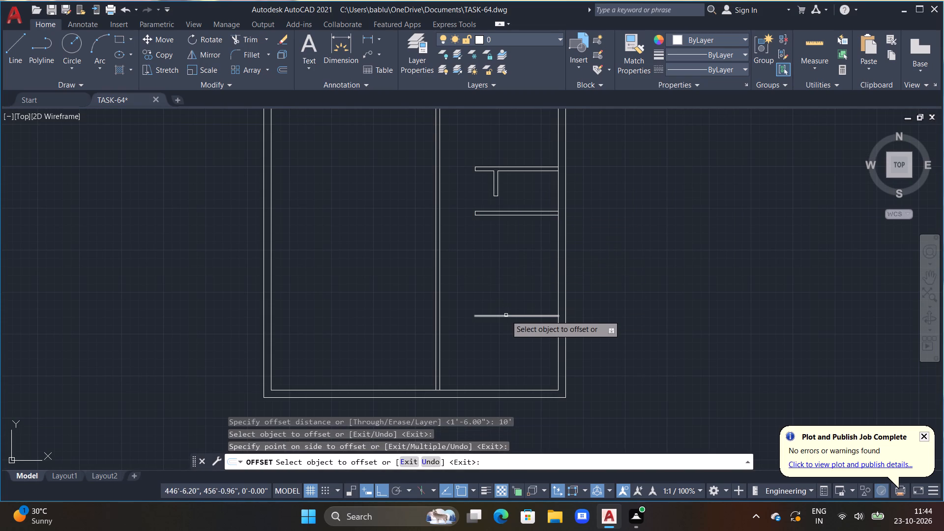
{"action": "left_click_drag", "start_coordinate": [508, 318], "coordinate": [511, 323]}
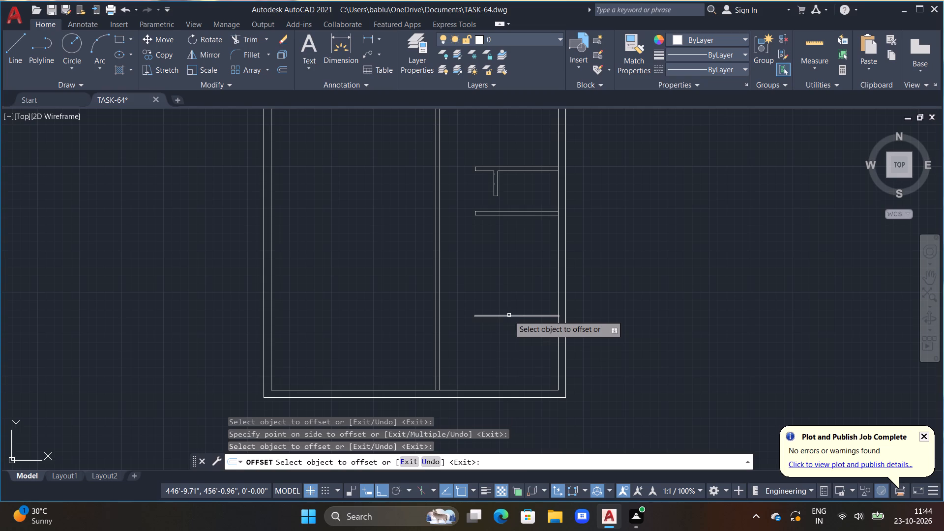
{"action": "left_click_drag", "start_coordinate": [509, 315], "coordinate": [513, 323]}
{"action": "key", "text": "4"}
{"action": "key", "text": "Return"}
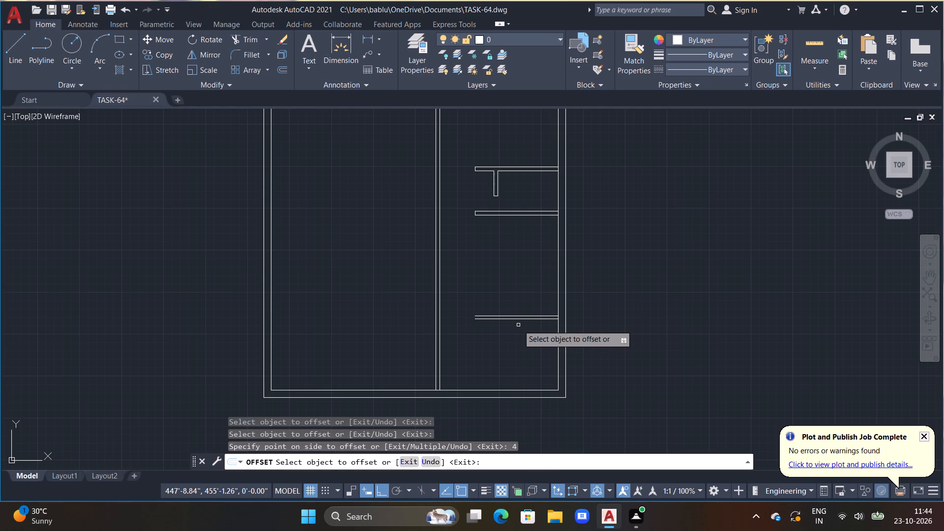
{"action": "key", "text": "BackSpace"}
{"action": "key", "text": "BackSpace"}
{"action": "key", "text": "Escape"}
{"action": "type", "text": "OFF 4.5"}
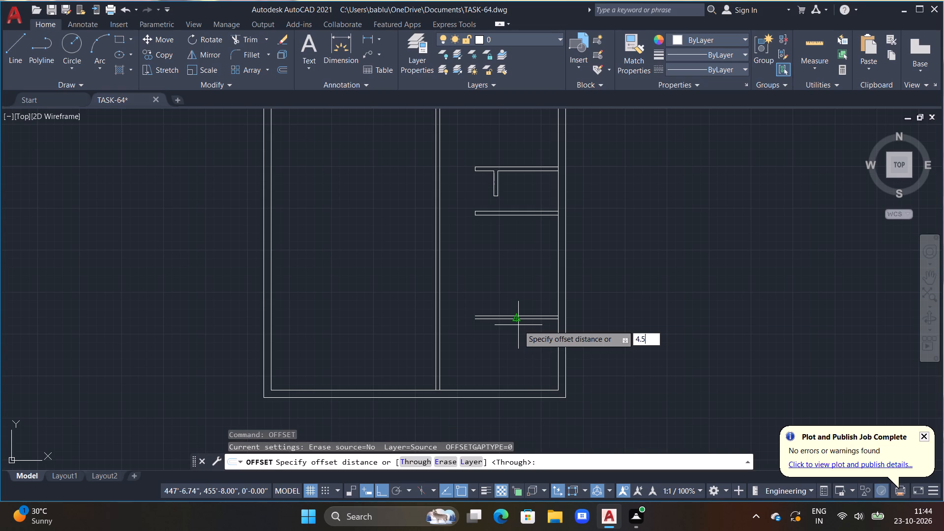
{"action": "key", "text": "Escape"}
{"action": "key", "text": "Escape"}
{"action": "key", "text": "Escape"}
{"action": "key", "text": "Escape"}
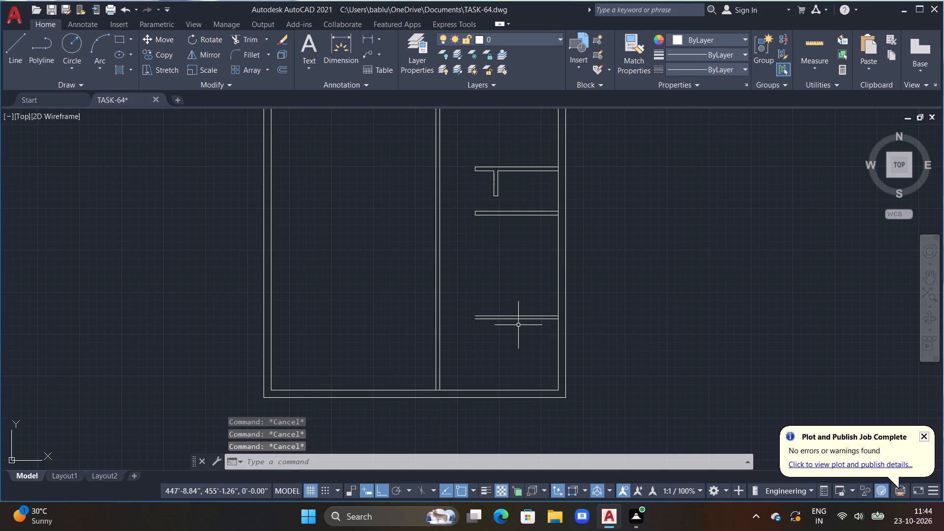
Extend the new horizontal partition's two lines left to the long vertical partition, carrying the lower line through to that partition's left-hand line.
{"action": "scroll", "coordinate": [540, 295], "scroll_direction": "up", "scroll_amount": 1}
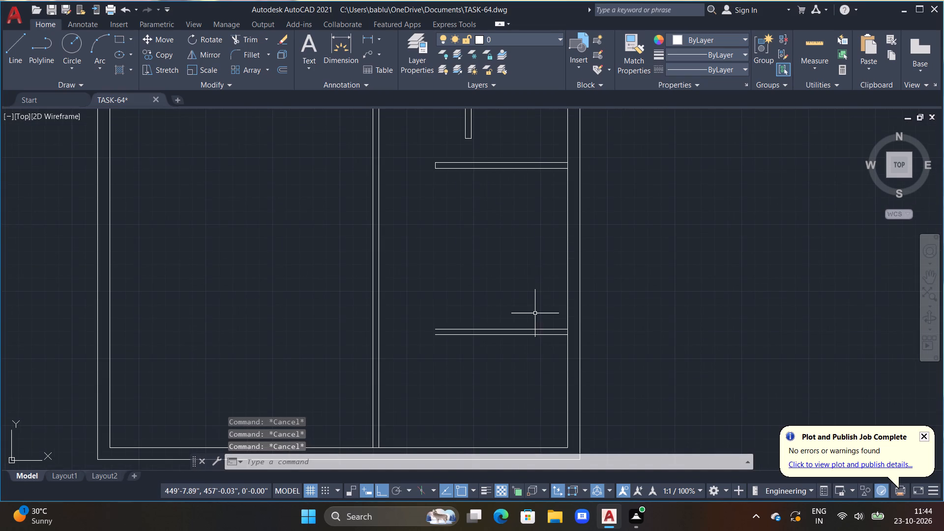
{"action": "scroll", "coordinate": [530, 279], "scroll_direction": "down", "scroll_amount": 1}
{"action": "middle_click_drag", "start_coordinate": [532, 276], "coordinate": [531, 245]}
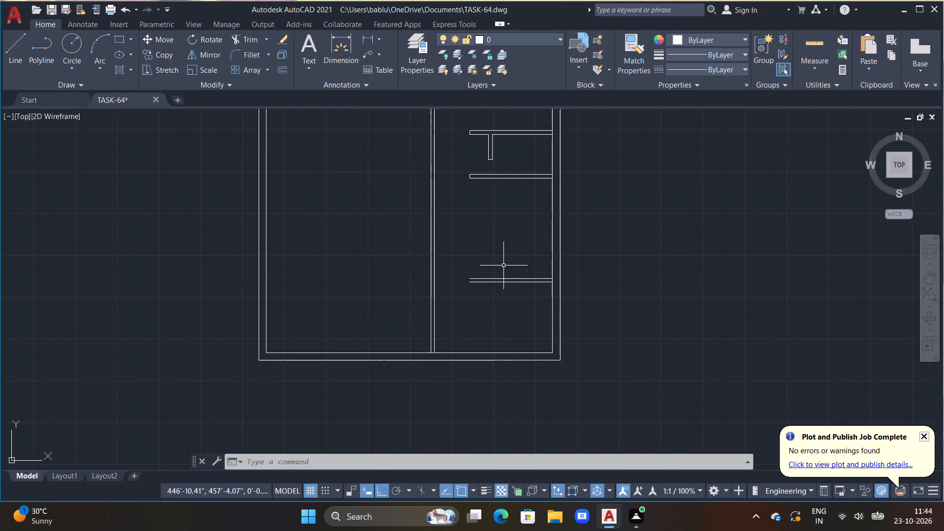
{"action": "type", "text": "EX"}
{"action": "key", "text": "space"}
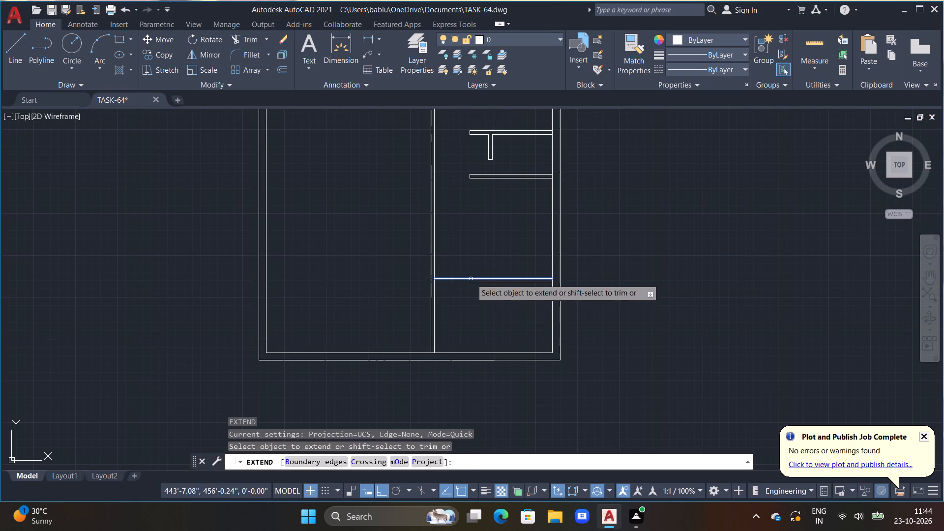
{"action": "left_click", "coordinate": [471, 279]}
{"action": "left_click", "coordinate": [473, 283]}
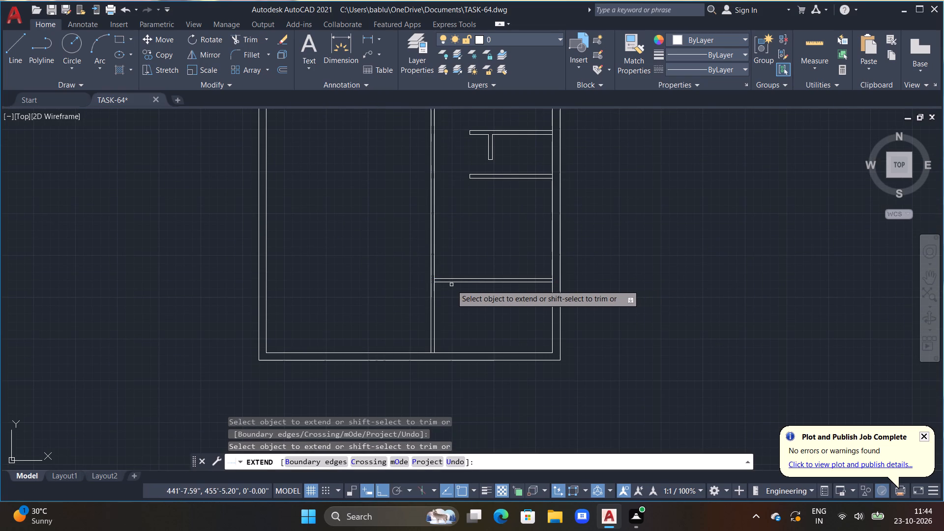
{"action": "left_click", "coordinate": [442, 281]}
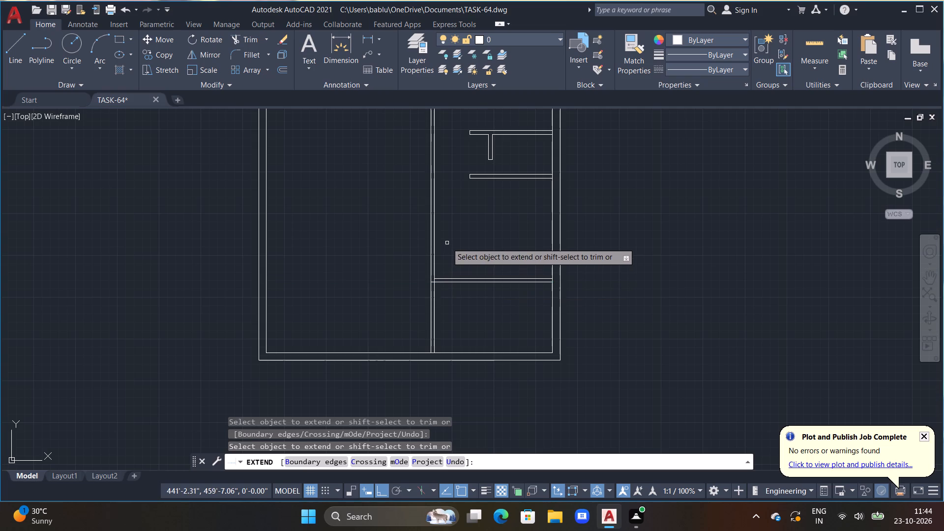
{"action": "key", "text": "Escape"}
Draw a horizontal line from the long vertical partition leftward past the left outer wall, level with the lower short horizontal partition's top line.
{"action": "scroll", "coordinate": [421, 175], "scroll_direction": "down", "scroll_amount": 1}
{"action": "middle_click_drag", "start_coordinate": [441, 168], "coordinate": [445, 175]}
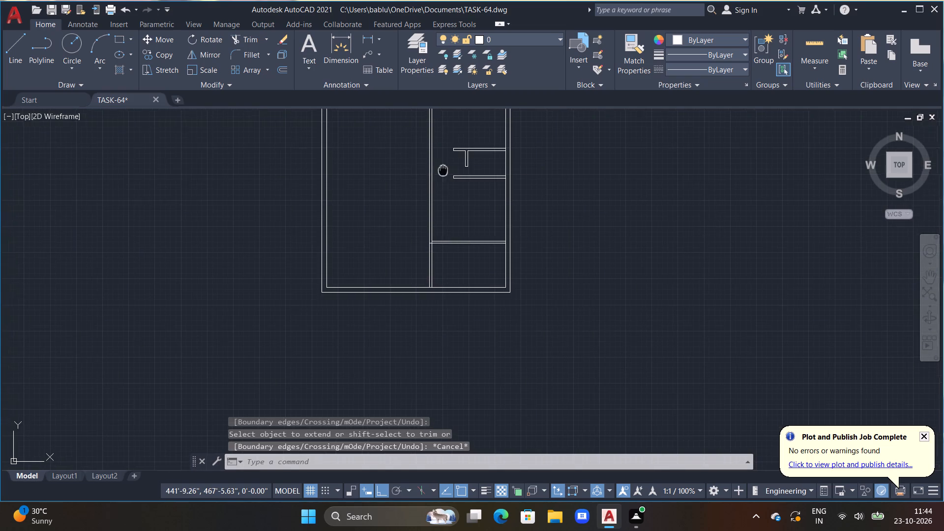
{"action": "middle_click_drag", "start_coordinate": [445, 175], "coordinate": [462, 209]}
{"action": "scroll", "coordinate": [463, 213], "scroll_direction": "up", "scroll_amount": 1}
{"action": "middle_click_drag", "start_coordinate": [463, 214], "coordinate": [473, 223]}
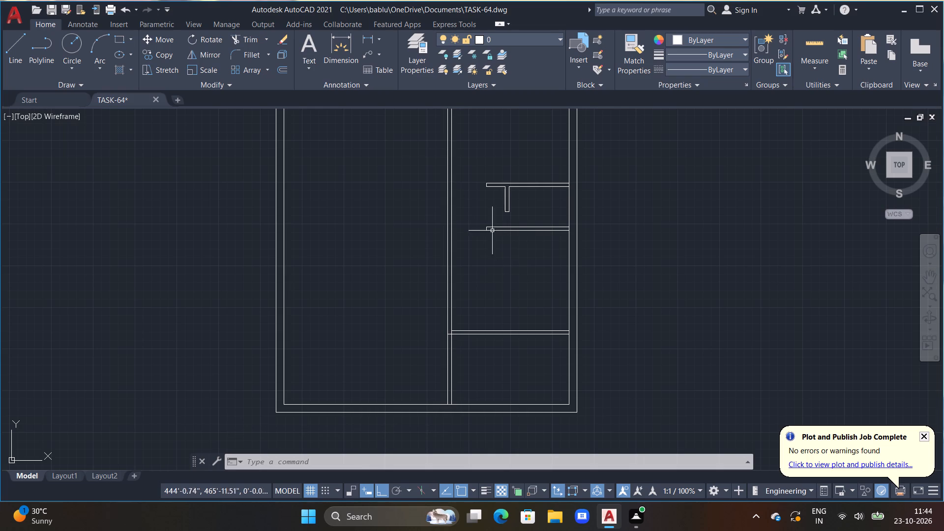
{"action": "middle_click_drag", "start_coordinate": [483, 228], "coordinate": [496, 256]}
{"action": "scroll", "coordinate": [496, 256], "scroll_direction": "up", "scroll_amount": 2}
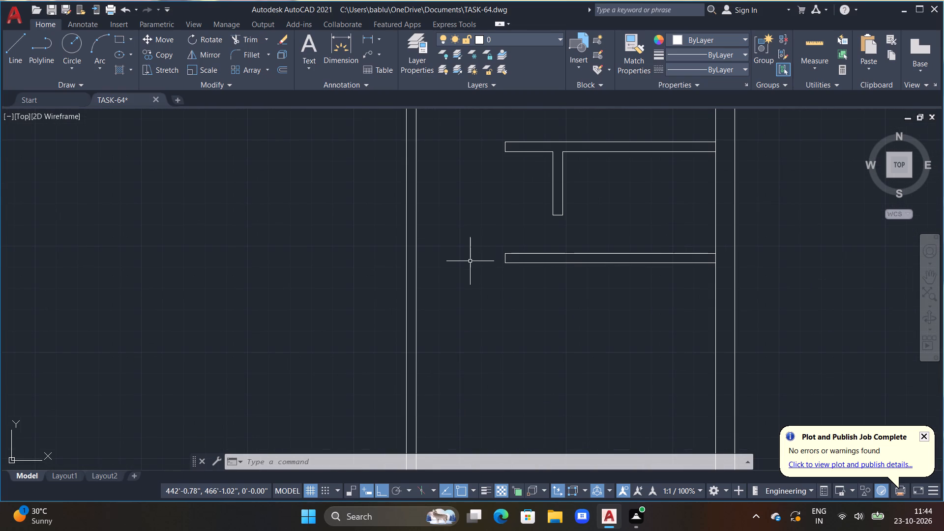
{"action": "type", "text": "L"}
{"action": "key", "text": "space"}
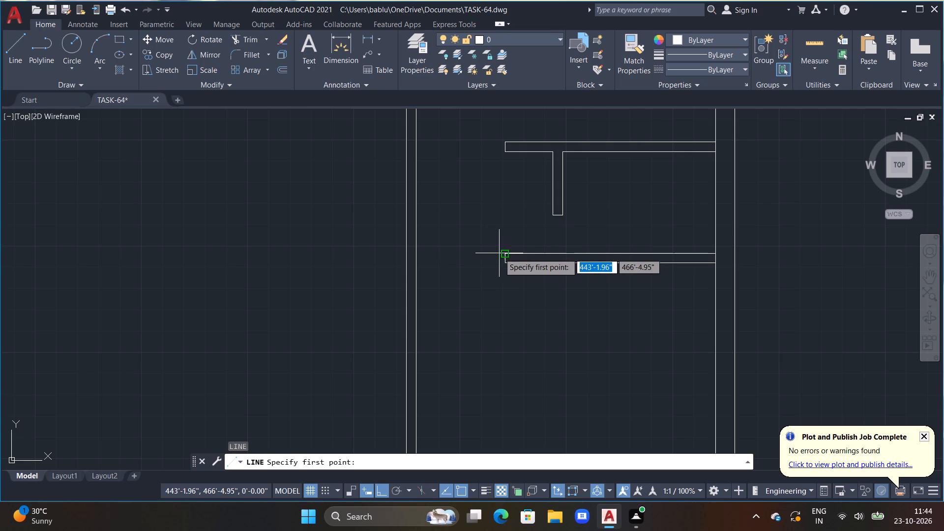
{"action": "double_click", "coordinate": [417, 254]}
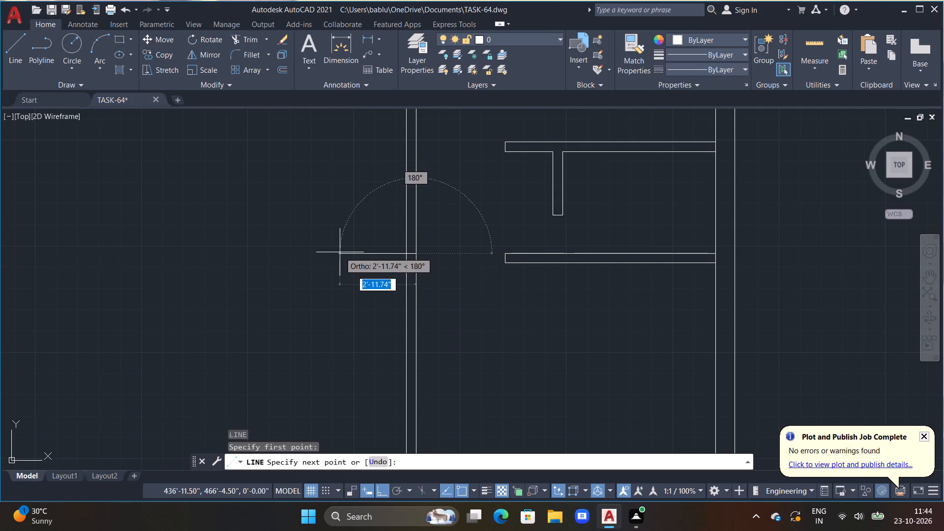
{"action": "scroll", "coordinate": [342, 251], "scroll_direction": "down", "scroll_amount": 1}
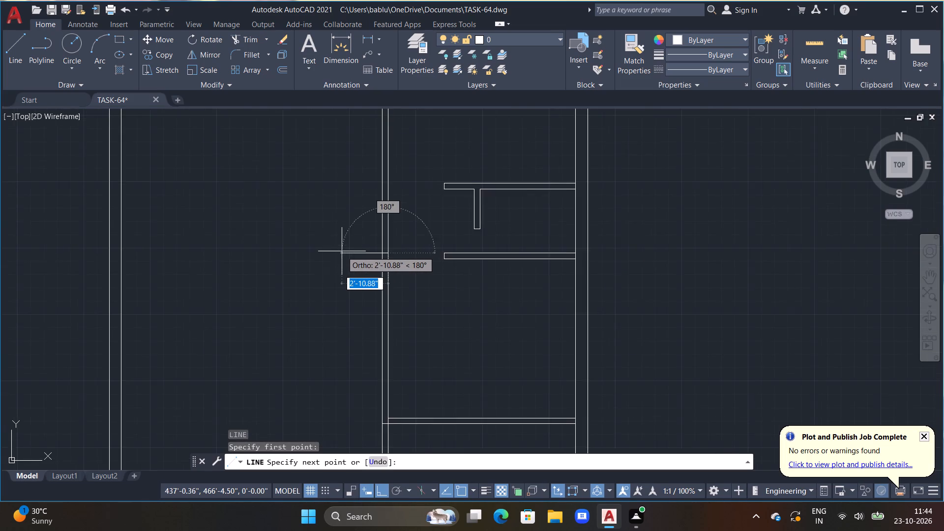
{"action": "middle_click_drag", "start_coordinate": [344, 251], "coordinate": [423, 285]}
{"action": "middle_click_drag", "start_coordinate": [352, 309], "coordinate": [464, 293]}
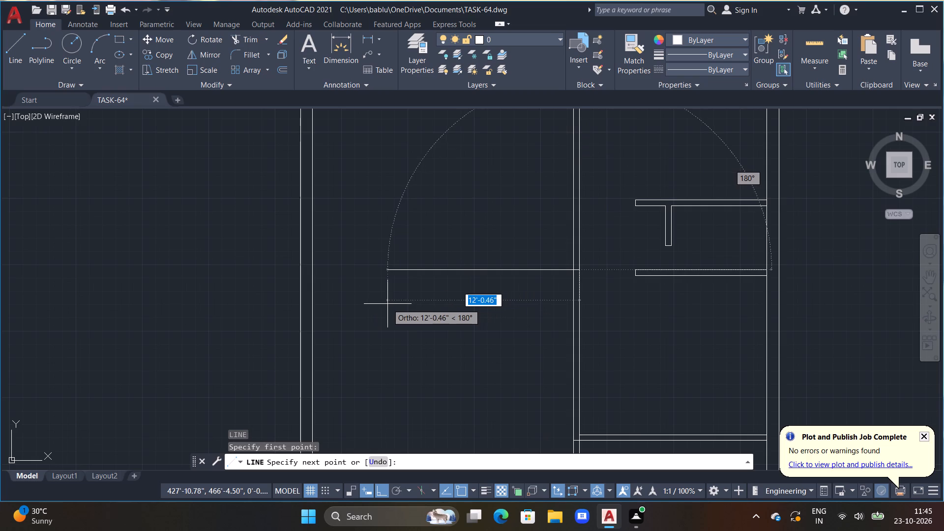
{"action": "middle_click_drag", "start_coordinate": [387, 304], "coordinate": [383, 305]}
{"action": "middle_click_drag", "start_coordinate": [371, 306], "coordinate": [445, 287]}
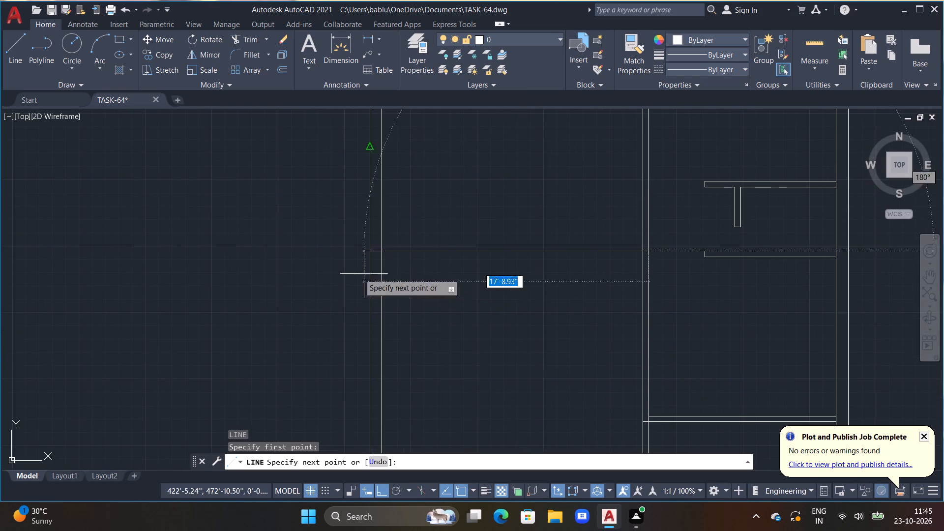
{"action": "left_click", "coordinate": [349, 272]}
{"action": "key", "text": "Escape"}
Offset the new horizontal line 9" downward to form a wall across the left-hand rooms.
{"action": "type", "text": "OFF 9\""}
{"action": "key", "text": "Return"}
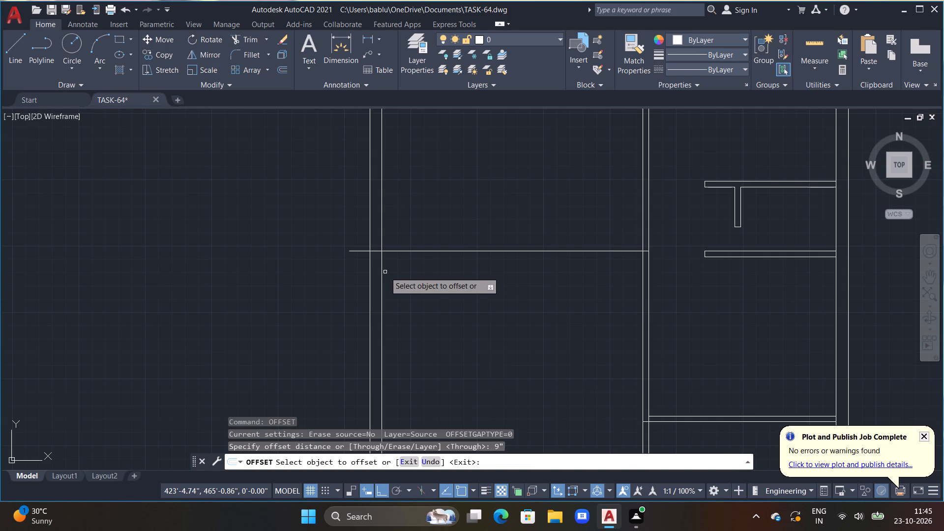
{"action": "key", "text": "9"}
{"action": "key", "text": "shift+quotedbl"}
{"action": "key", "text": "Return"}
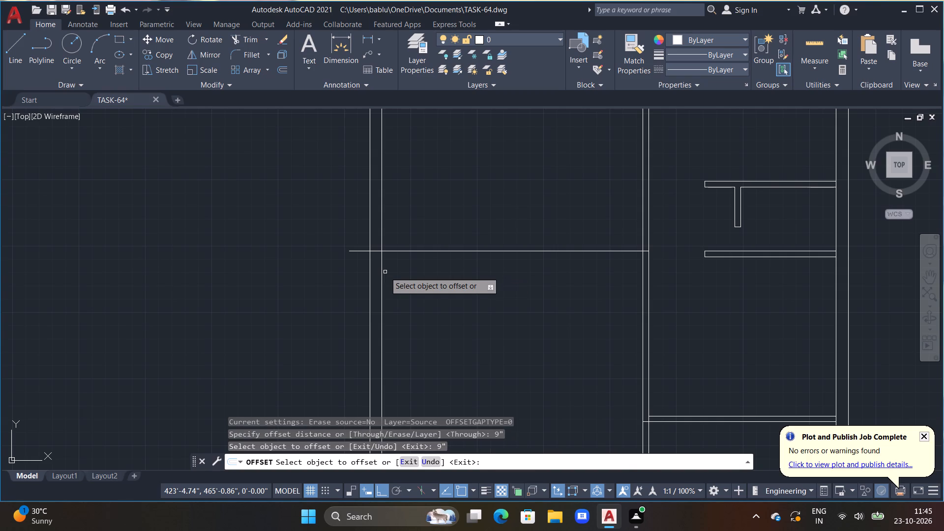
{"action": "left_click", "coordinate": [422, 252]}
{"action": "left_click", "coordinate": [424, 303]}
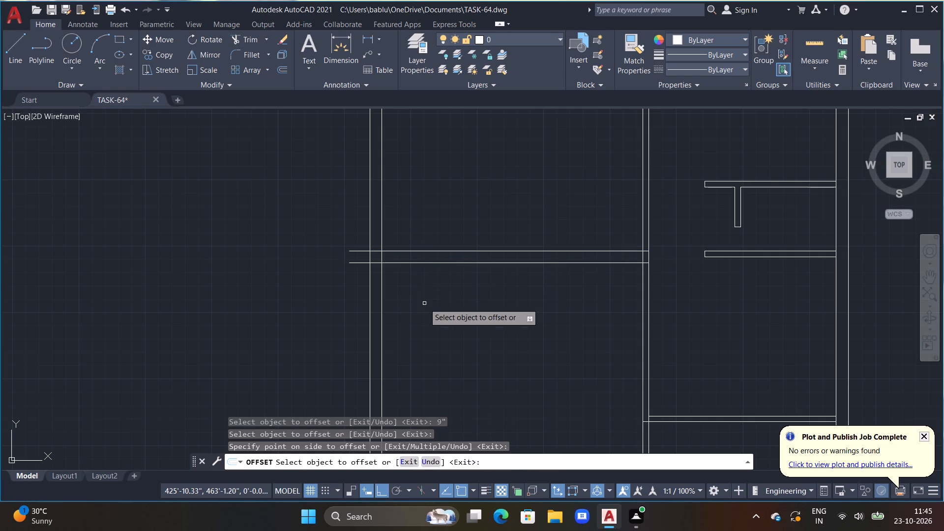
{"action": "key", "text": "Escape"}
Trim both lines of the new 9" horizontal wall back to the left outer wall's inner face.
{"action": "key", "text": "t"}
{"action": "key", "text": "r"}
{"action": "key", "text": "space"}
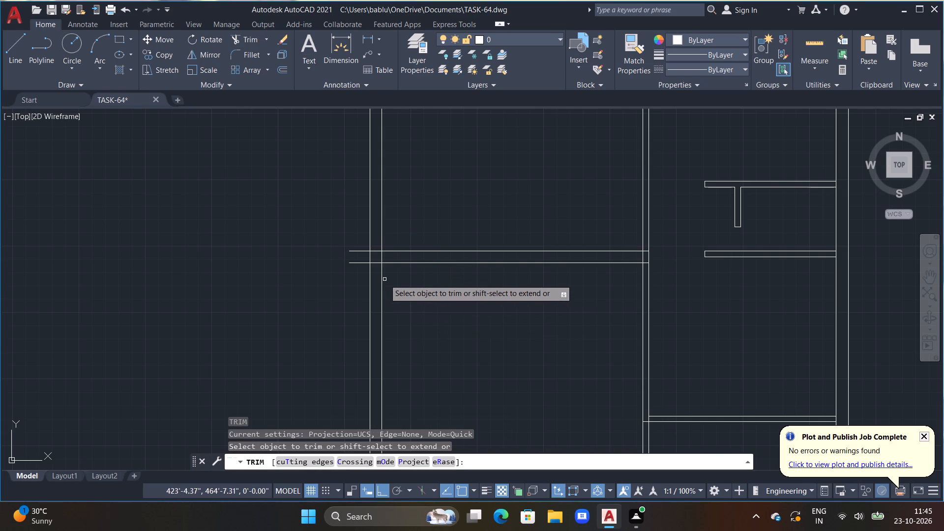
{"action": "left_click_drag", "start_coordinate": [361, 249], "coordinate": [357, 278]}
{"action": "left_click", "coordinate": [354, 261]}
{"action": "left_click", "coordinate": [354, 268]}
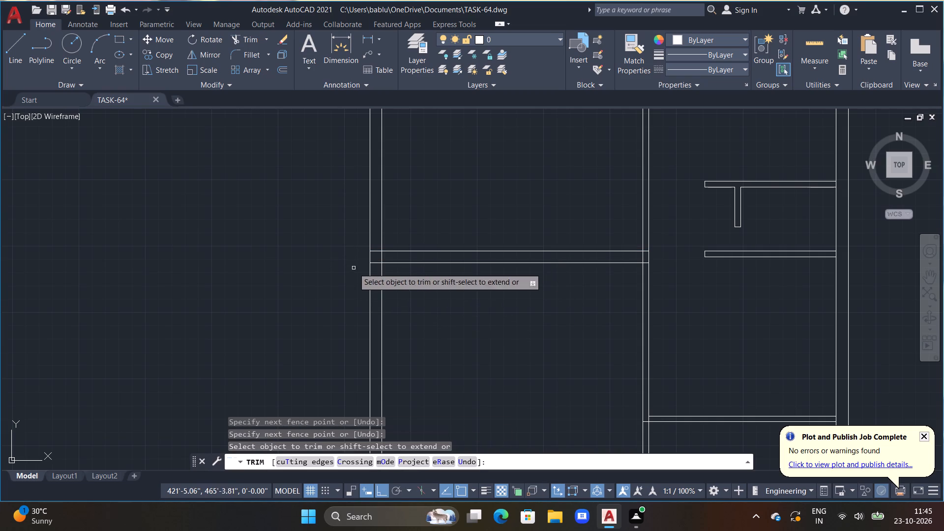
{"action": "left_click", "coordinate": [378, 251]}
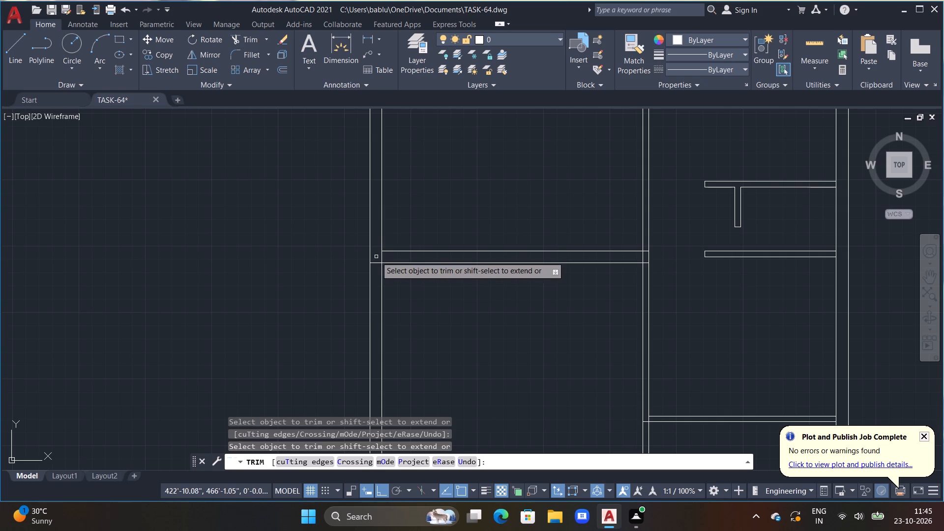
{"action": "left_click", "coordinate": [374, 265]}
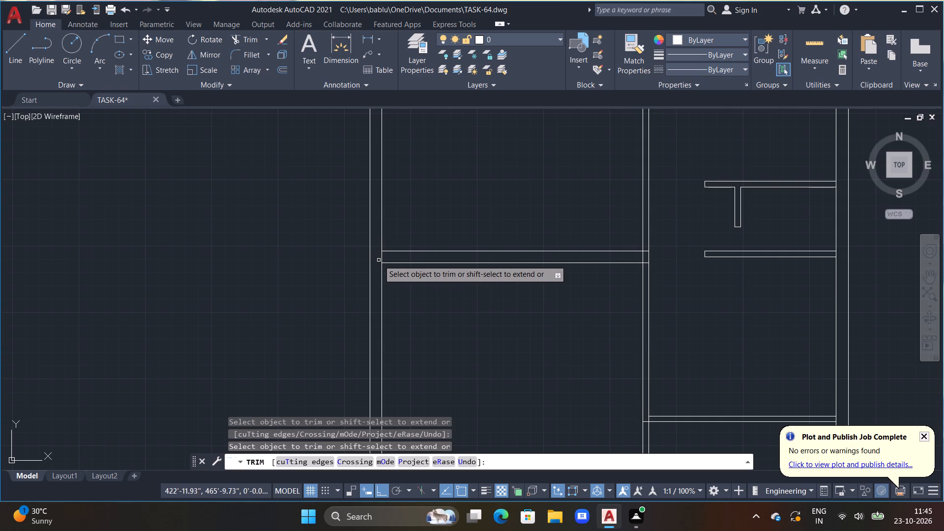
{"action": "scroll", "coordinate": [487, 307], "scroll_direction": "down", "scroll_amount": 2}
{"action": "middle_click", "coordinate": [453, 300]}
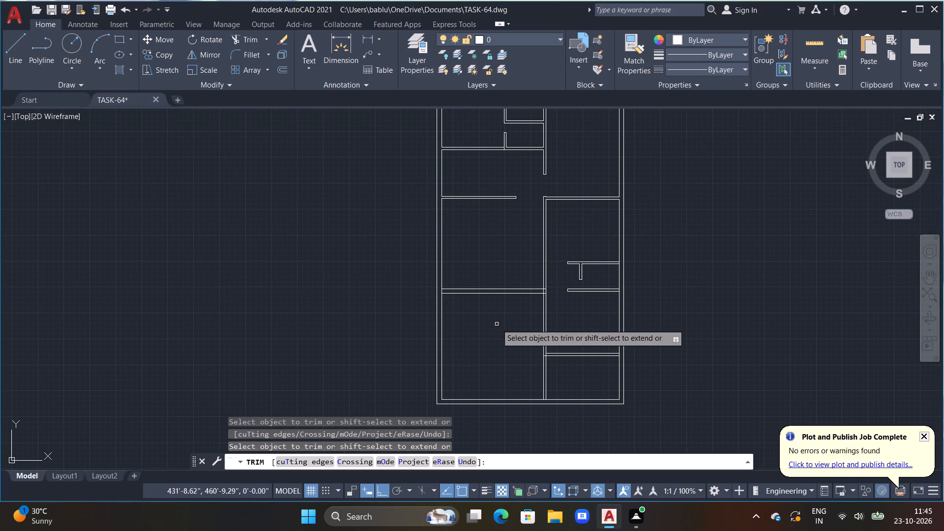
{"action": "scroll", "coordinate": [518, 315], "scroll_direction": "up", "scroll_amount": 3}
{"action": "scroll", "coordinate": [615, 138], "scroll_direction": "down", "scroll_amount": 2}
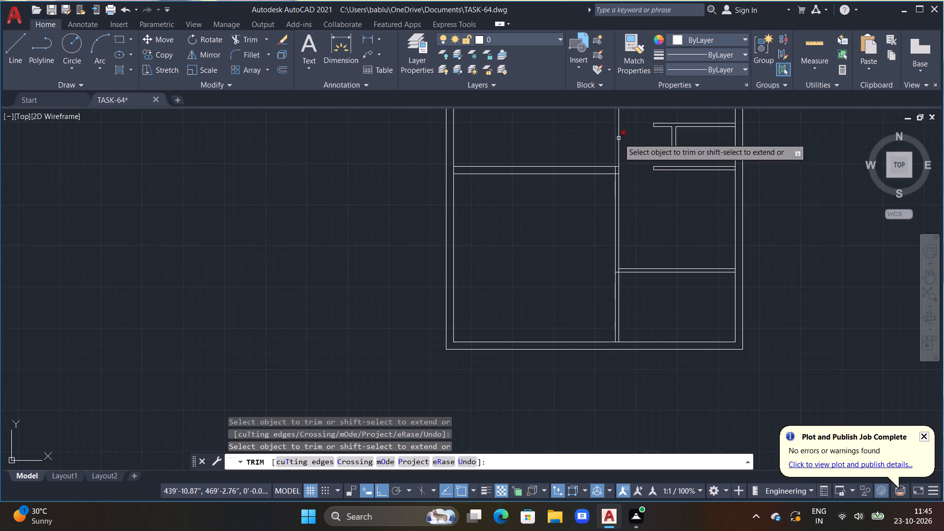
{"action": "middle_click_drag", "start_coordinate": [642, 149], "coordinate": [639, 284]}
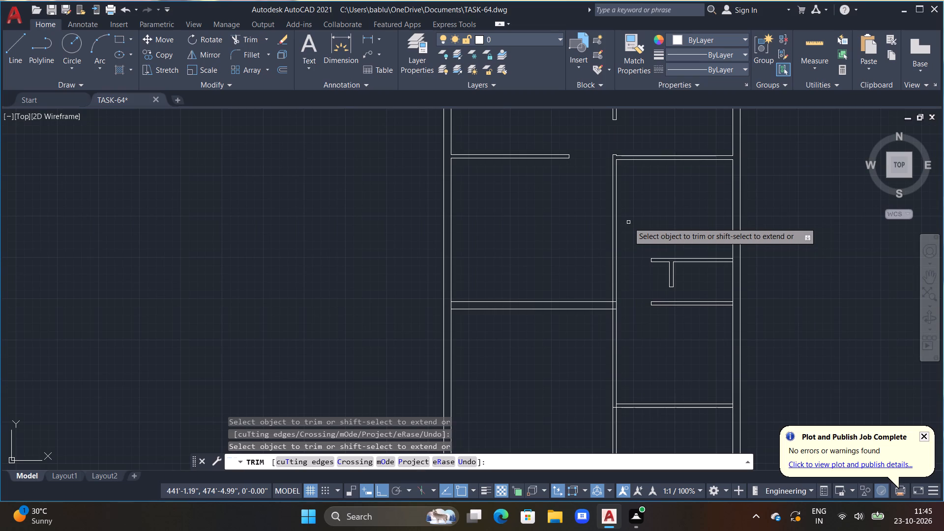
{"action": "key", "text": "Escape"}
{"action": "key", "text": "Escape"}
Draw a short horizontal line across the long vertical partition, level with the upper short horizontal partition's bottom line.
{"action": "scroll", "coordinate": [628, 247], "scroll_direction": "up", "scroll_amount": 1}
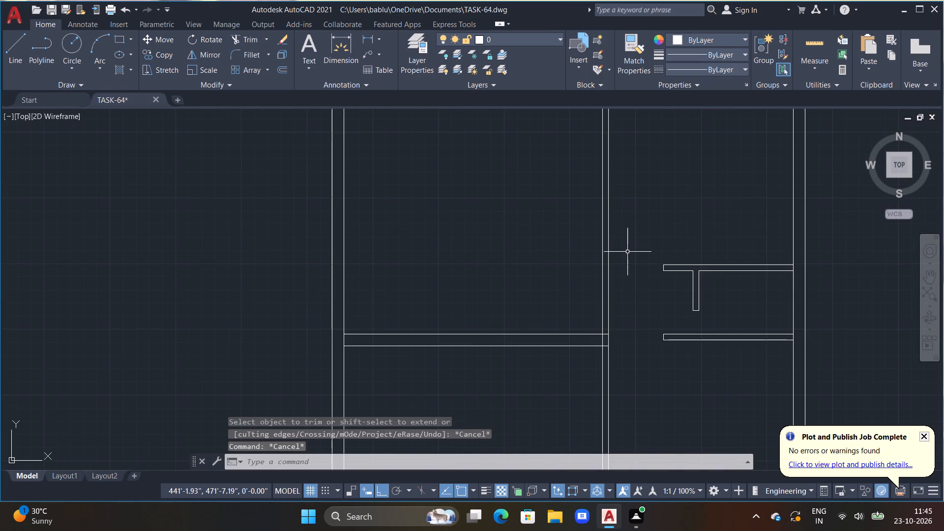
{"action": "middle_click_drag", "start_coordinate": [627, 252], "coordinate": [627, 238]}
{"action": "type", "text": "L"}
{"action": "key", "text": "space"}
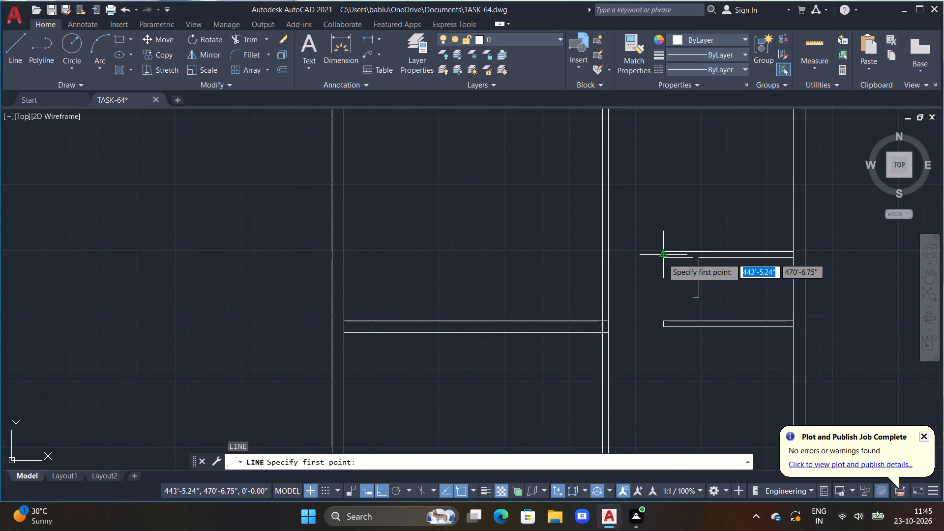
{"action": "scroll", "coordinate": [662, 261], "scroll_direction": "up", "scroll_amount": 3}
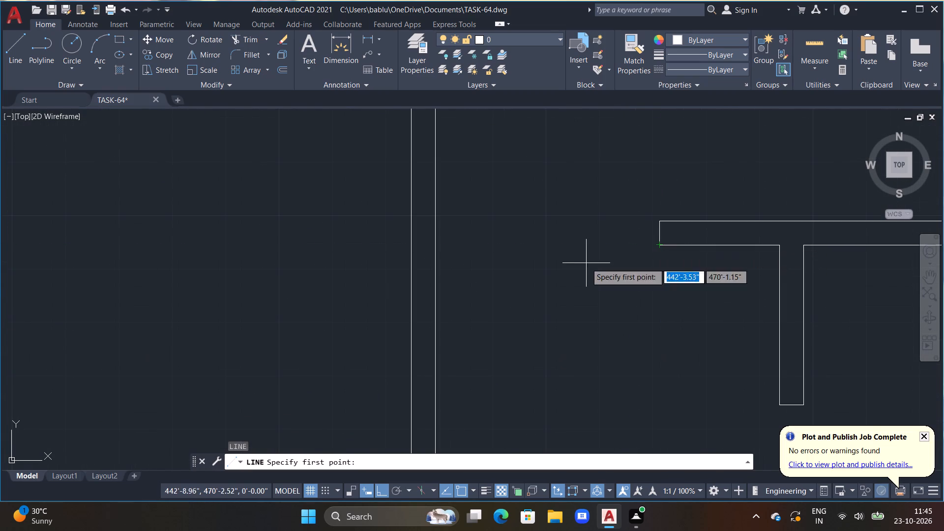
{"action": "left_click", "coordinate": [436, 244]}
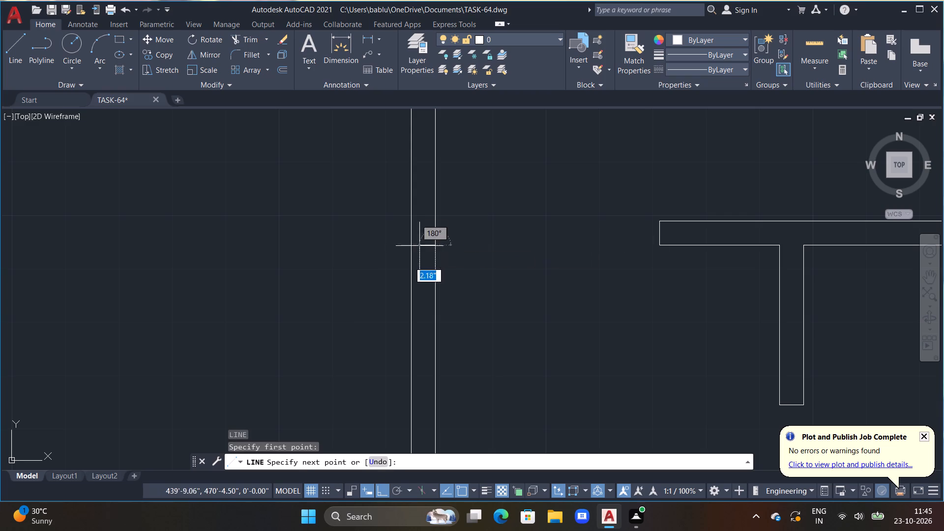
{"action": "left_click", "coordinate": [385, 248]}
{"action": "key", "text": "Escape"}
Trim the short line's left overhang and remove both lines of the long vertical partition below it, leaving a capped wall end.
{"action": "key", "text": "t"}
{"action": "key", "text": "r"}
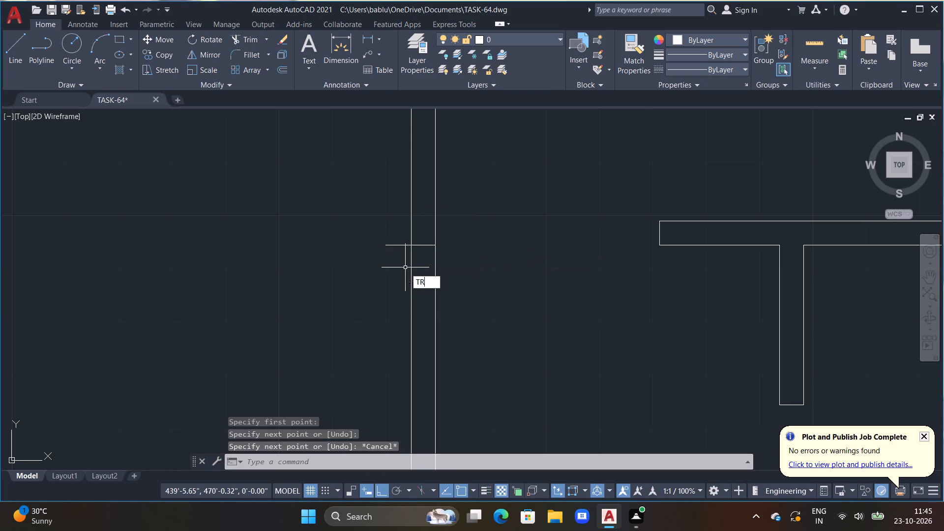
{"action": "key", "text": "space"}
{"action": "left_click_drag", "start_coordinate": [396, 235], "coordinate": [439, 301]}
{"action": "left_click", "coordinate": [455, 303]}
{"action": "scroll", "coordinate": [463, 295], "scroll_direction": "down", "scroll_amount": 3}
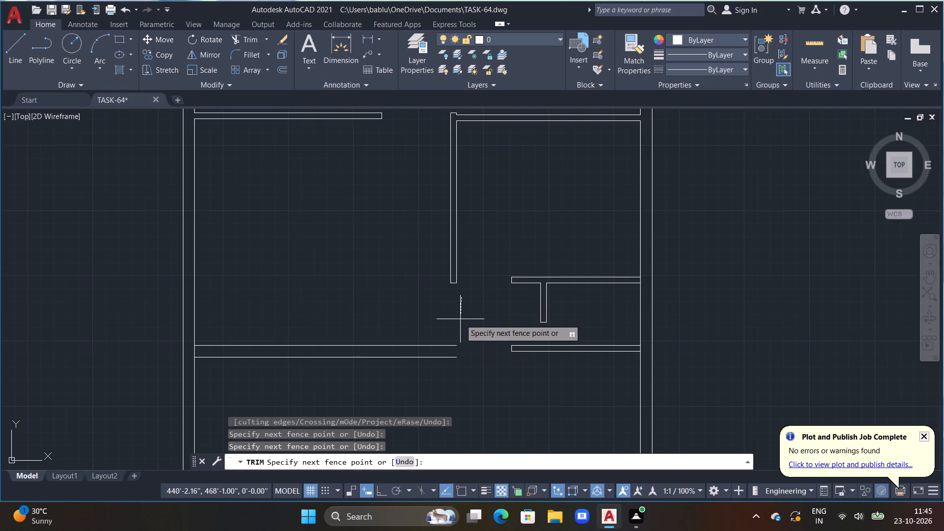
{"action": "middle_click_drag", "start_coordinate": [460, 319], "coordinate": [490, 304]}
{"action": "middle_click_drag", "start_coordinate": [504, 313], "coordinate": [514, 242]}
{"action": "scroll", "coordinate": [516, 247], "scroll_direction": "down", "scroll_amount": 1}
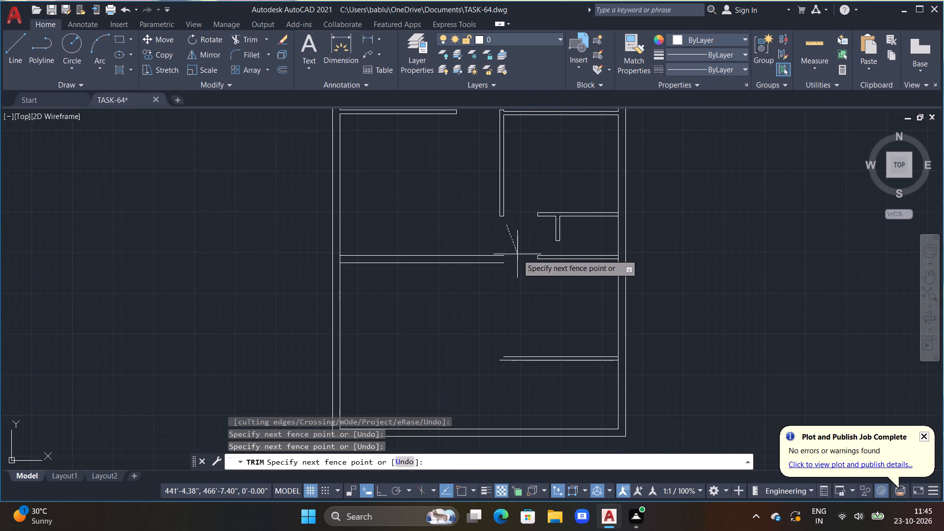
{"action": "key", "text": "Escape"}
{"action": "key", "text": "Escape"}
{"action": "key", "text": "Escape"}
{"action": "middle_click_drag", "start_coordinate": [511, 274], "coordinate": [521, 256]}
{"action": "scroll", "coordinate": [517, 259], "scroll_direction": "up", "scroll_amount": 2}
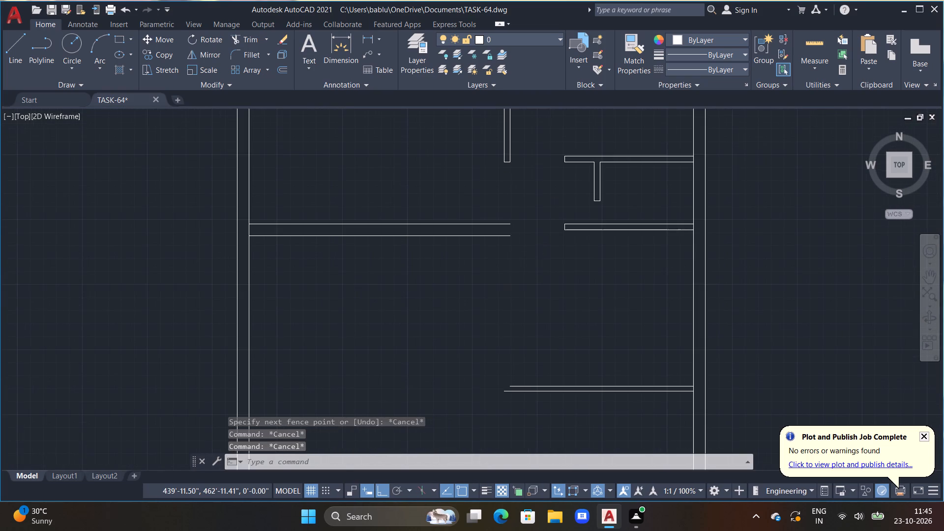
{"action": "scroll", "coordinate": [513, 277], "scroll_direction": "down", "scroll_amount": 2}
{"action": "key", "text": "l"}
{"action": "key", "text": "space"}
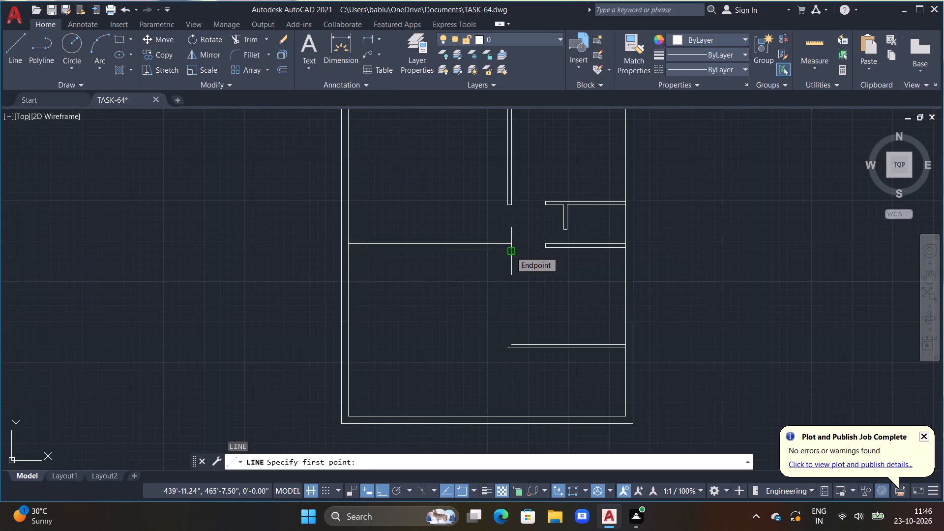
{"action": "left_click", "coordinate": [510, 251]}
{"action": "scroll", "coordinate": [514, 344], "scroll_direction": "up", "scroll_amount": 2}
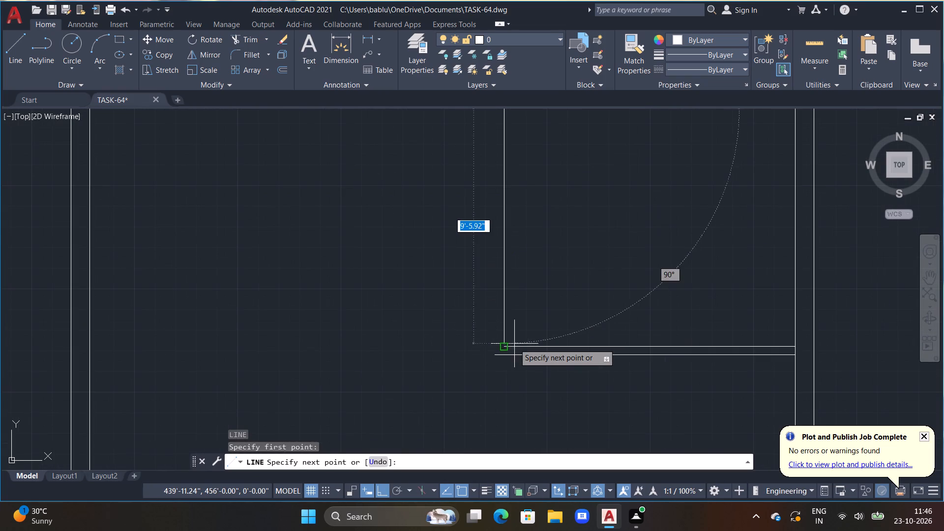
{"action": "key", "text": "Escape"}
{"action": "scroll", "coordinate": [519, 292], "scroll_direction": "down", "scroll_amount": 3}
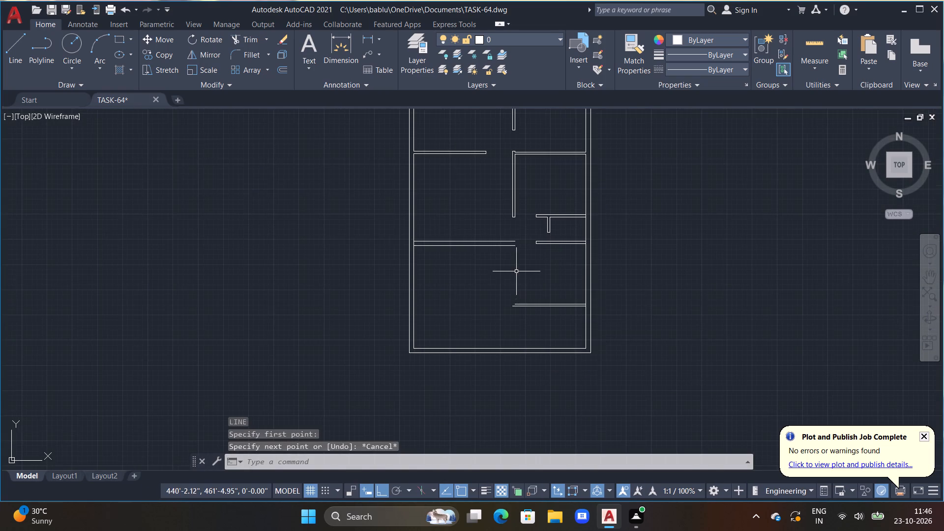
Draw a vertical line about 10'-2" up from the left end of the lowest horizontal partition's bottom line, crossing the 9" wall's lower line.
{"action": "middle_click_drag", "start_coordinate": [517, 271], "coordinate": [546, 299]}
{"action": "scroll", "coordinate": [546, 298], "scroll_direction": "up", "scroll_amount": 1}
{"action": "middle_click_drag", "start_coordinate": [539, 291], "coordinate": [543, 282]}
{"action": "scroll", "coordinate": [543, 280], "scroll_direction": "up", "scroll_amount": 1}
{"action": "middle_click_drag", "start_coordinate": [545, 283], "coordinate": [551, 271]}
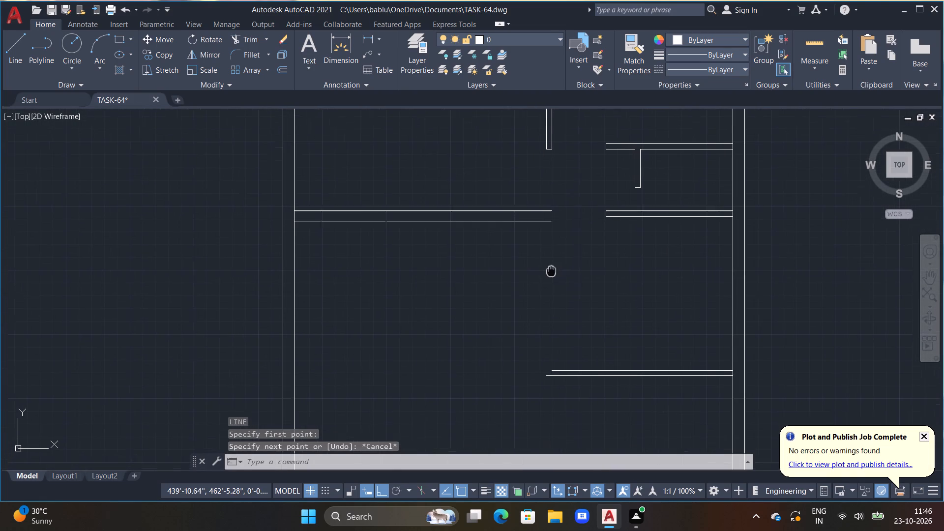
{"action": "middle_click_drag", "start_coordinate": [551, 271], "coordinate": [552, 269]}
{"action": "key", "text": "l"}
{"action": "key", "text": "space"}
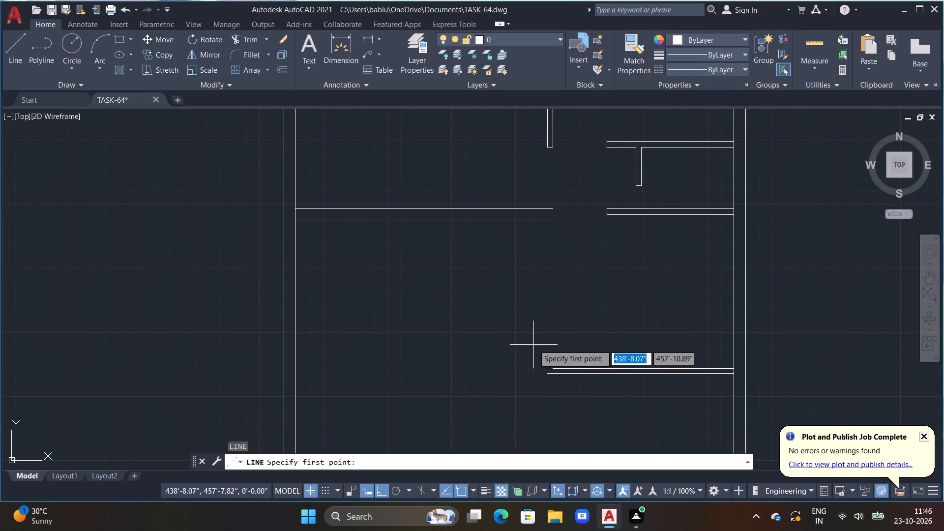
{"action": "double_click", "coordinate": [544, 375]}
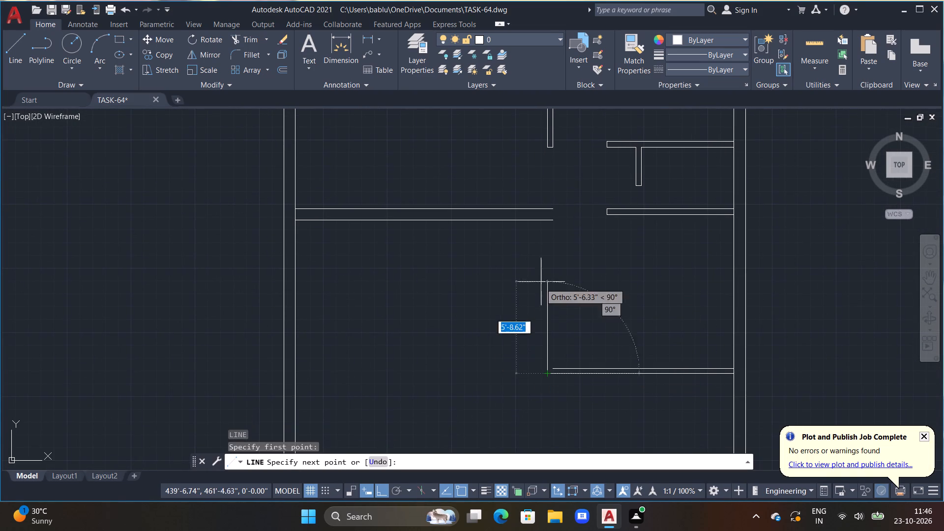
{"action": "scroll", "coordinate": [546, 221], "scroll_direction": "up", "scroll_amount": 3}
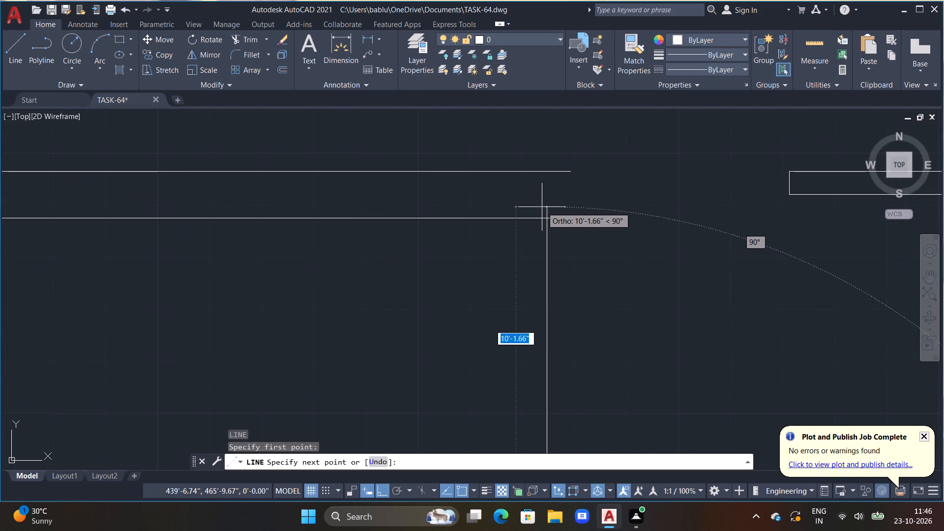
{"action": "left_click", "coordinate": [542, 207]}
{"action": "key", "text": "Escape"}
Trim the new vertical line above the 9" wall's lower line, and trim that lower line's overhang to the right.
{"action": "key", "text": "t"}
{"action": "key", "text": "r"}
{"action": "key", "text": "space"}
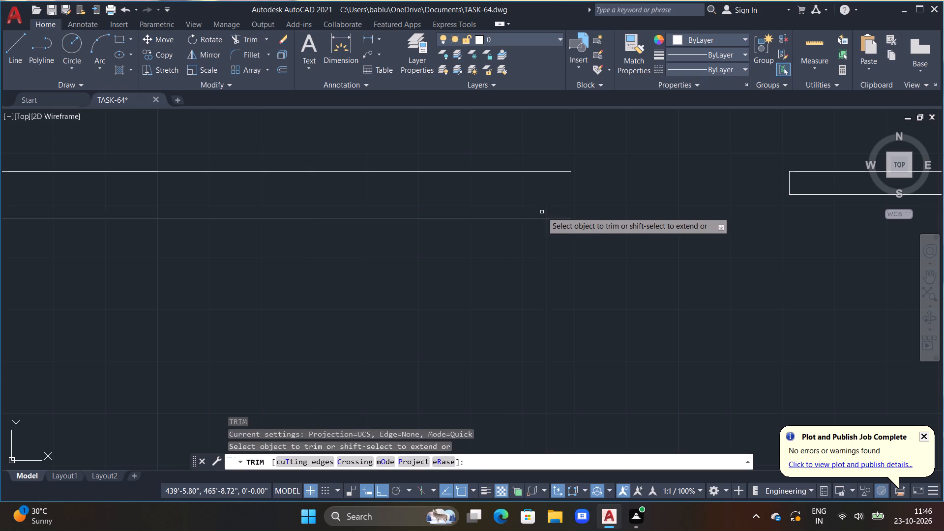
{"action": "left_click_drag", "start_coordinate": [542, 212], "coordinate": [559, 235]}
{"action": "scroll", "coordinate": [565, 236], "scroll_direction": "down", "scroll_amount": 5}
{"action": "middle_click_drag", "start_coordinate": [579, 264], "coordinate": [554, 263]}
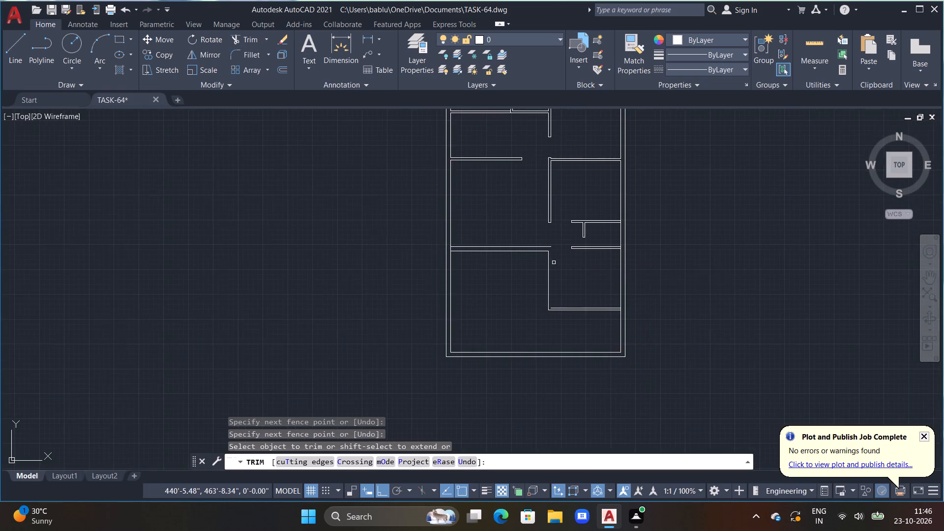
Draw a vertical line from the left end of the lowest horizontal partition's upper line to the right end of the 9" wall's upper line.
{"action": "scroll", "coordinate": [560, 276], "scroll_direction": "up", "scroll_amount": 3}
{"action": "middle_click_drag", "start_coordinate": [558, 283], "coordinate": [561, 274]}
{"action": "key", "text": "Escape"}
{"action": "key", "text": "Escape"}
{"action": "key", "text": "Escape"}
{"action": "key", "text": "Escape"}
{"action": "key", "text": "Escape"}
{"action": "key", "text": "Escape"}
{"action": "key", "text": "Escape"}
{"action": "key", "text": "Escape"}
{"action": "key", "text": "Escape"}
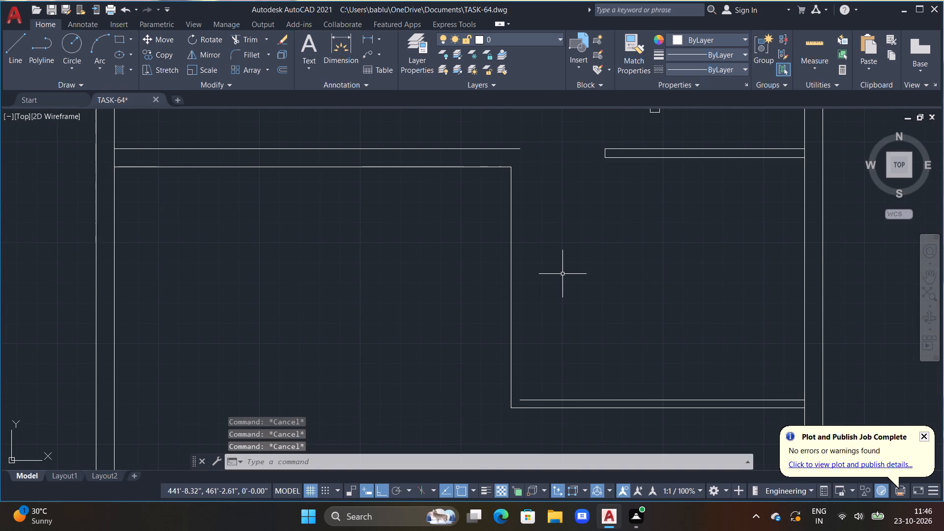
{"action": "type", "text": "L"}
{"action": "key", "text": "space"}
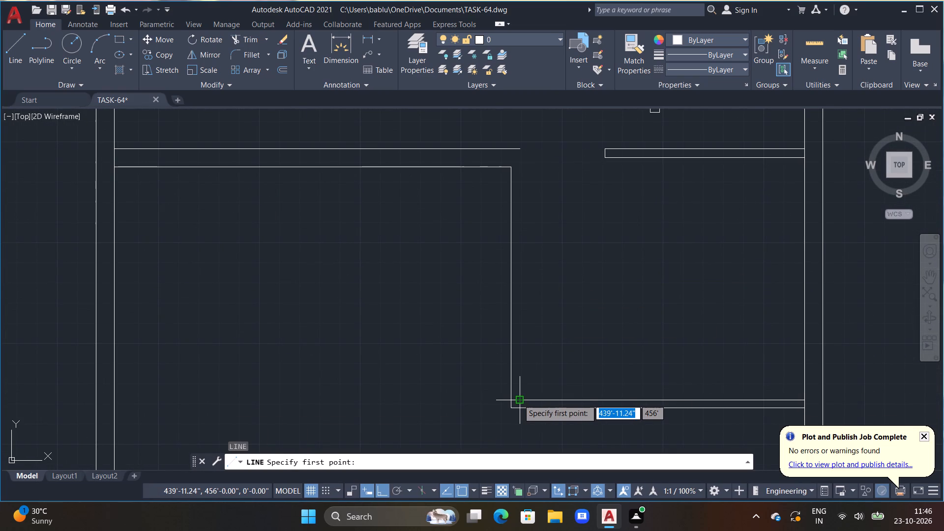
{"action": "left_click_drag", "start_coordinate": [519, 399], "coordinate": [518, 392]}
{"action": "middle_click_drag", "start_coordinate": [527, 217], "coordinate": [530, 291]}
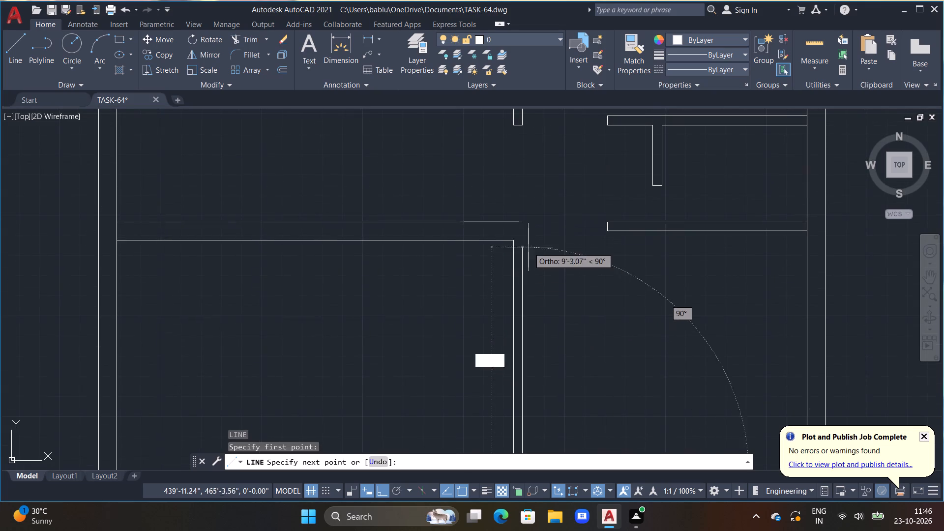
{"action": "double_click", "coordinate": [525, 221]}
{"action": "key", "text": "Escape"}
Offset the left outer wall's inner line 4' into the room at the 9" wall.
{"action": "scroll", "coordinate": [528, 227], "scroll_direction": "down", "scroll_amount": 2}
{"action": "scroll", "coordinate": [473, 278], "scroll_direction": "down", "scroll_amount": 1}
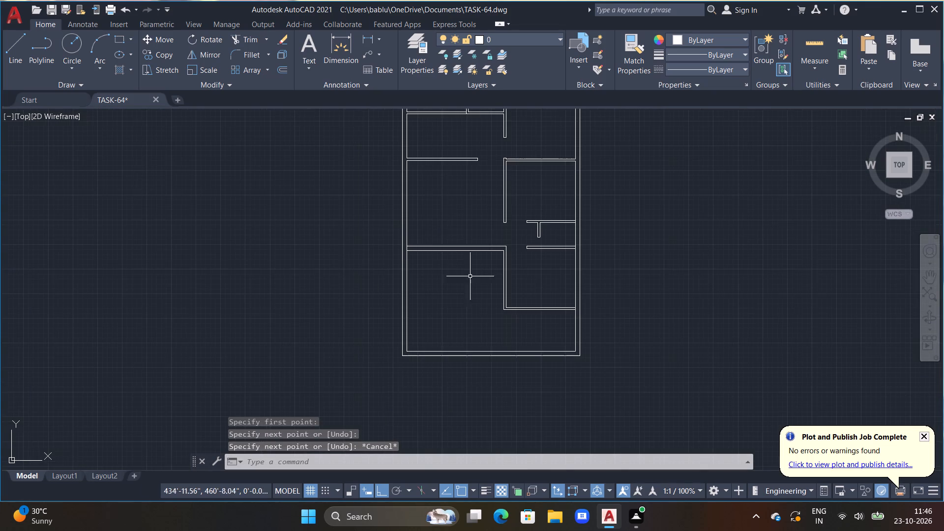
{"action": "middle_click_drag", "start_coordinate": [430, 250], "coordinate": [465, 291]}
{"action": "scroll", "coordinate": [448, 279], "scroll_direction": "up", "scroll_amount": 2}
{"action": "key", "text": "Escape"}
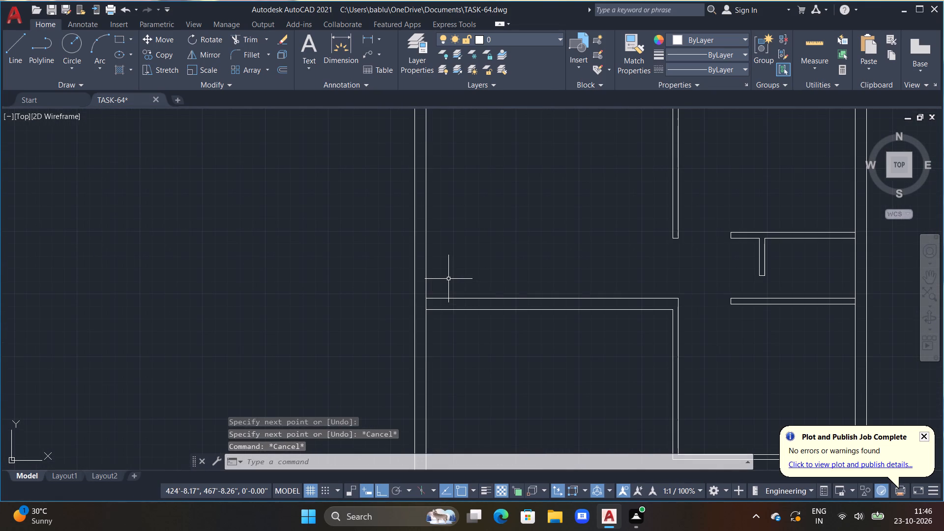
{"action": "type", "text": "OFF"}
{"action": "key", "text": "space"}
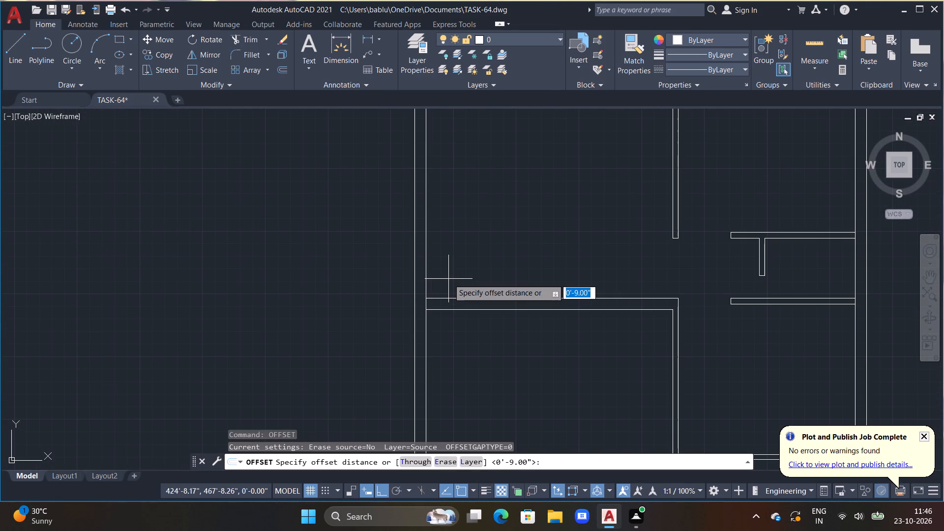
{"action": "type", "text": "3'"}
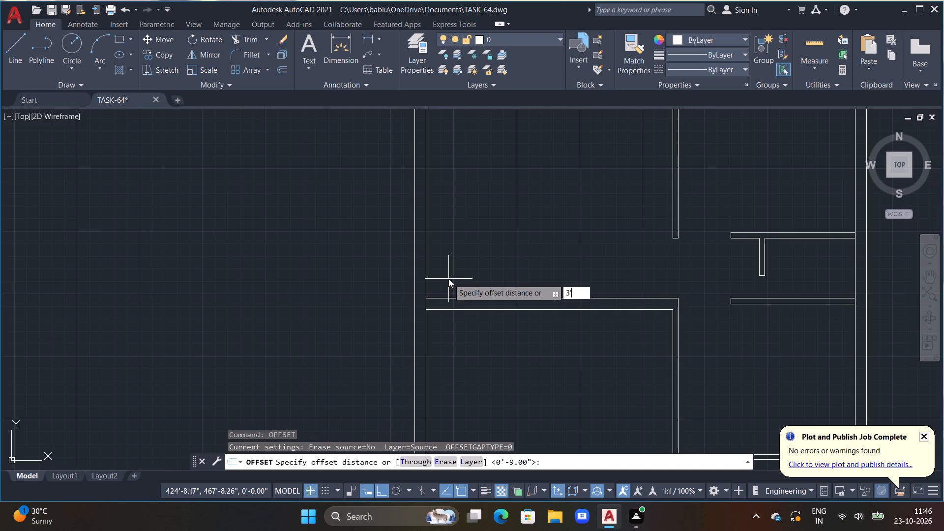
{"action": "key", "text": "BackSpace"}
{"action": "key", "text": "BackSpace"}
{"action": "type", "text": "4'"}
{"action": "key", "text": "Return"}
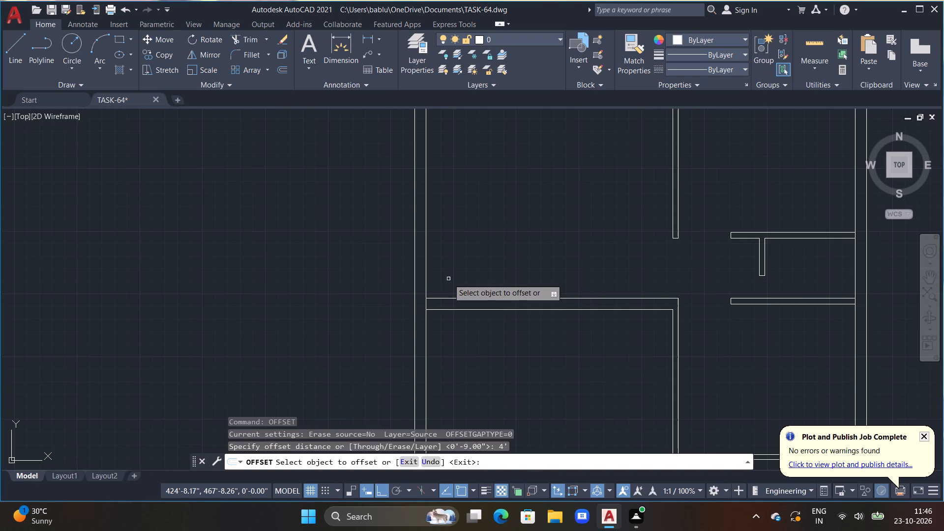
{"action": "left_click", "coordinate": [427, 303]}
{"action": "left_click", "coordinate": [509, 356]}
{"action": "key", "text": "Escape"}
Trim the 4' offset line above and below the 9" wall, and trim the wall's upper line between it and the left outer wall.
{"action": "type", "text": "TR"}
{"action": "key", "text": "space"}
{"action": "left_click_drag", "start_coordinate": [493, 354], "coordinate": [474, 344]}
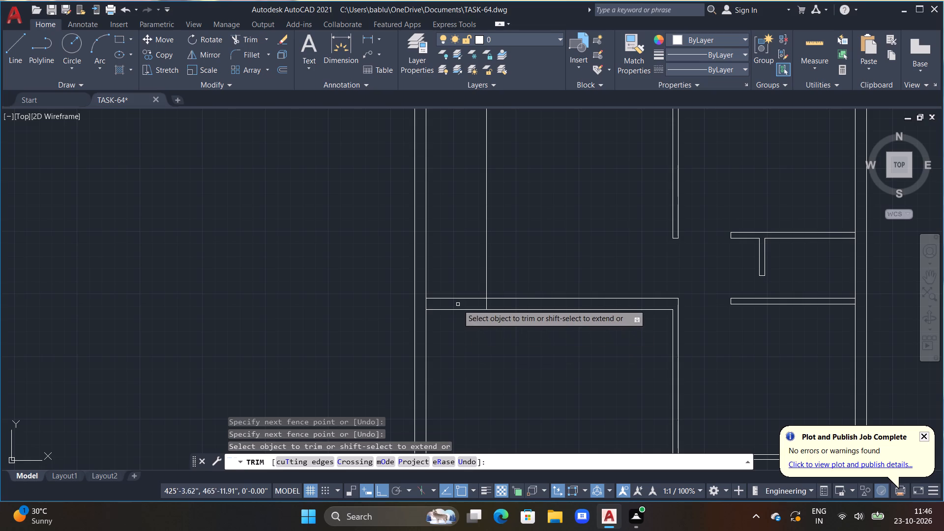
{"action": "left_click_drag", "start_coordinate": [456, 299], "coordinate": [483, 263]}
{"action": "left_click_drag", "start_coordinate": [483, 263], "coordinate": [503, 228]}
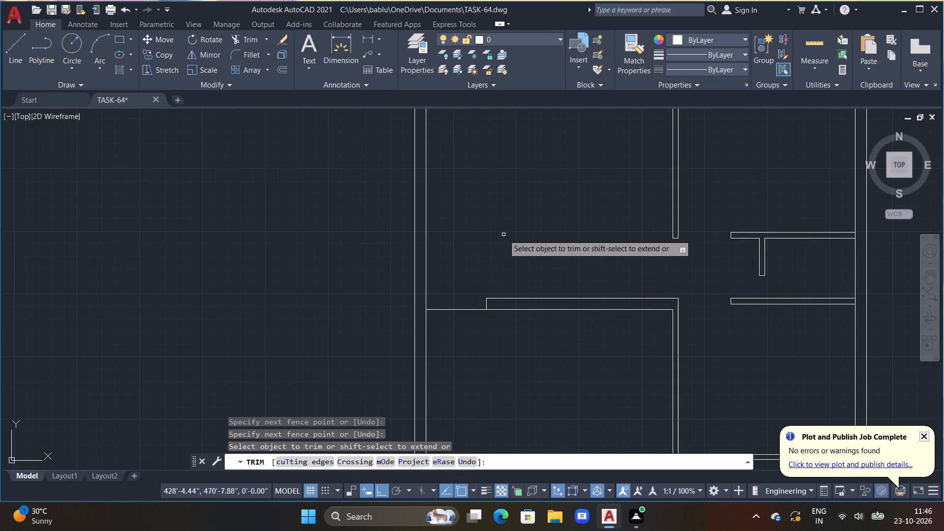
Look over the whole floor plan from the upper rooms down to the bottom outer wall.
{"action": "scroll", "coordinate": [503, 247], "scroll_direction": "down", "scroll_amount": 1}
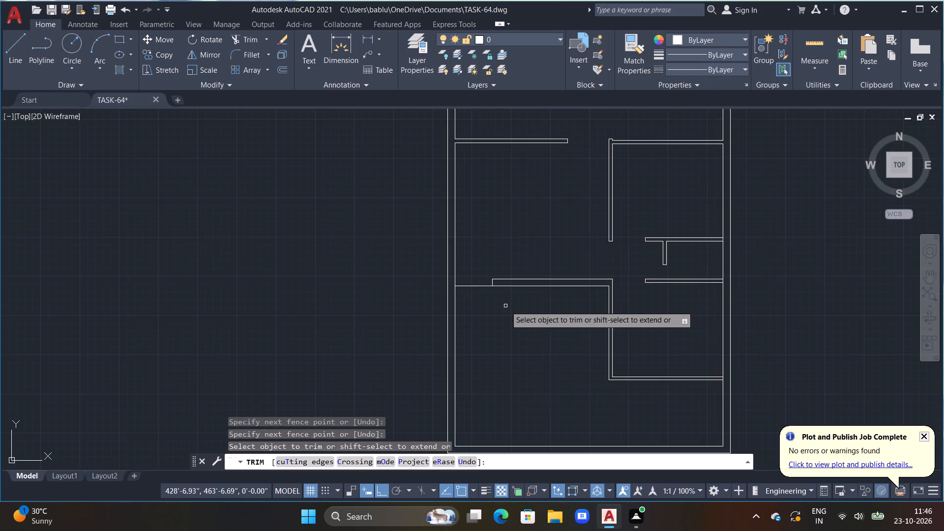
{"action": "scroll", "coordinate": [505, 306], "scroll_direction": "down", "scroll_amount": 1}
{"action": "middle_click_drag", "start_coordinate": [507, 306], "coordinate": [494, 299]}
{"action": "middle_click_drag", "start_coordinate": [511, 324], "coordinate": [461, 300]}
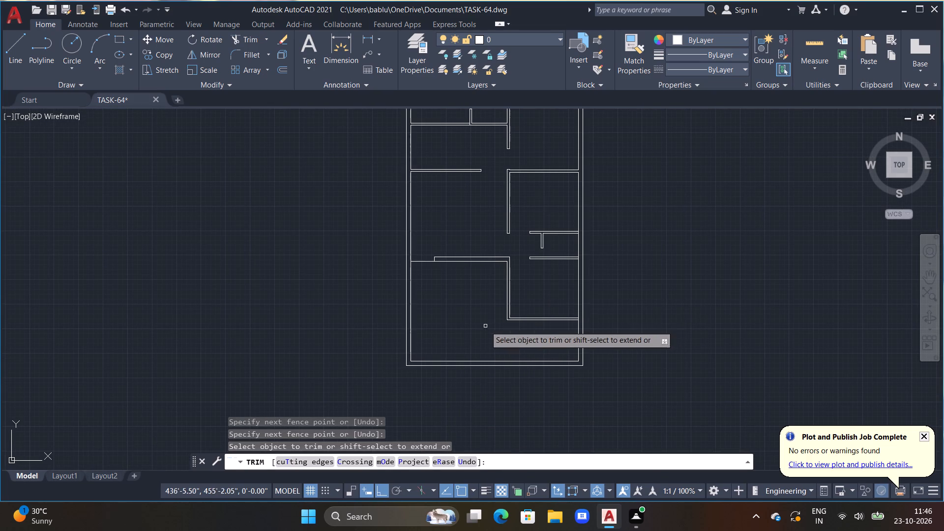
{"action": "middle_click_drag", "start_coordinate": [479, 297], "coordinate": [477, 332]}
{"action": "middle_click_drag", "start_coordinate": [469, 310], "coordinate": [469, 333]}
{"action": "middle_click_drag", "start_coordinate": [457, 272], "coordinate": [481, 297]}
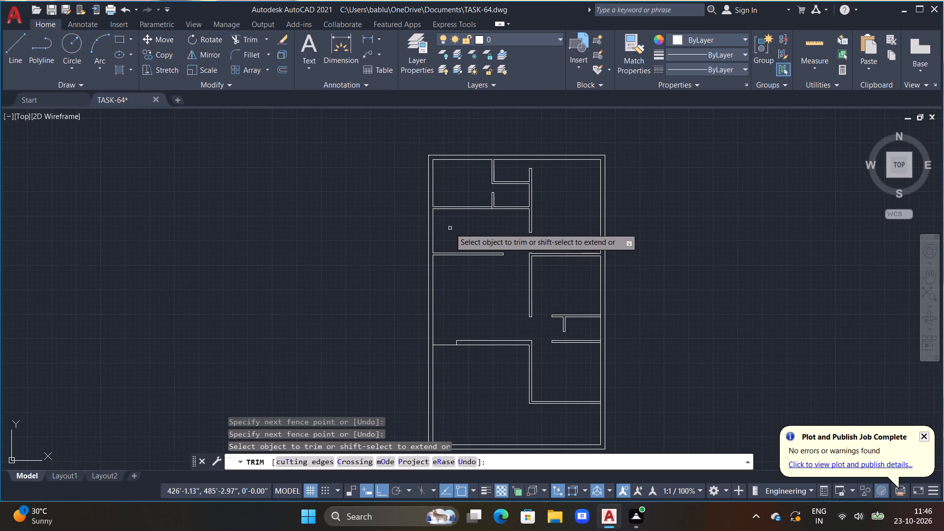
{"action": "middle_click_drag", "start_coordinate": [443, 187], "coordinate": [433, 217]}
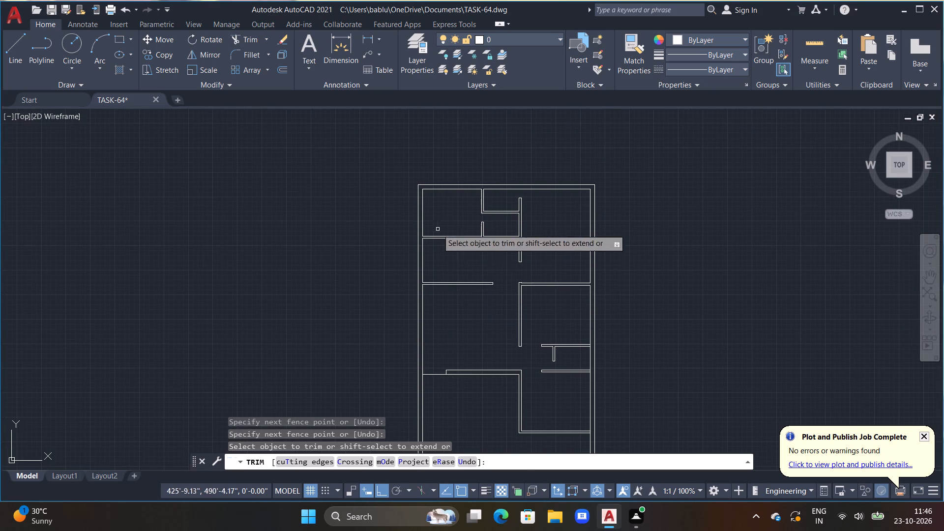
{"action": "middle_click_drag", "start_coordinate": [508, 288], "coordinate": [438, 224]}
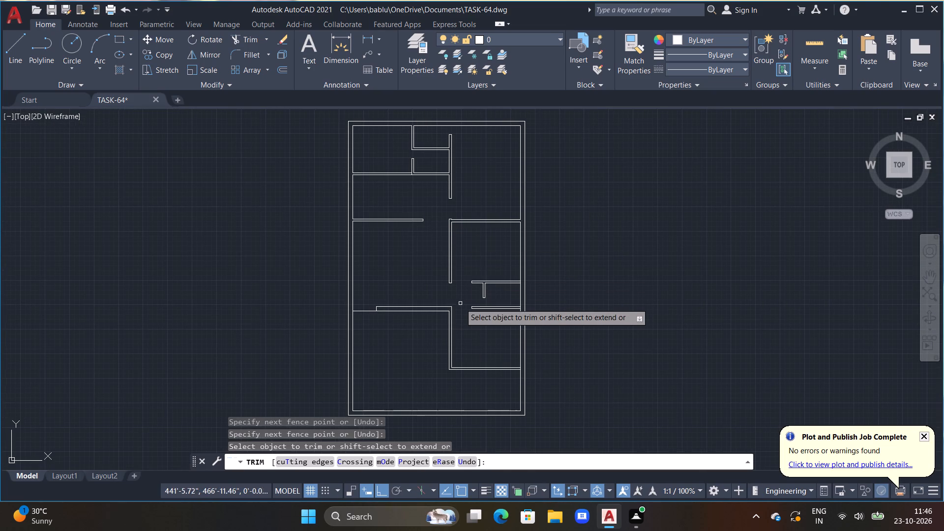
{"action": "middle_click_drag", "start_coordinate": [439, 357], "coordinate": [438, 275]}
{"action": "key", "text": "Escape"}
{"action": "key", "text": "Escape"}
{"action": "key", "text": "Escape"}
Draw a short vertical line across the bottom outer wall, about 1'-11" from its left inner corner.
{"action": "scroll", "coordinate": [372, 322], "scroll_direction": "up", "scroll_amount": 1}
{"action": "middle_click_drag", "start_coordinate": [372, 322], "coordinate": [413, 285]}
{"action": "key", "text": "Escape"}
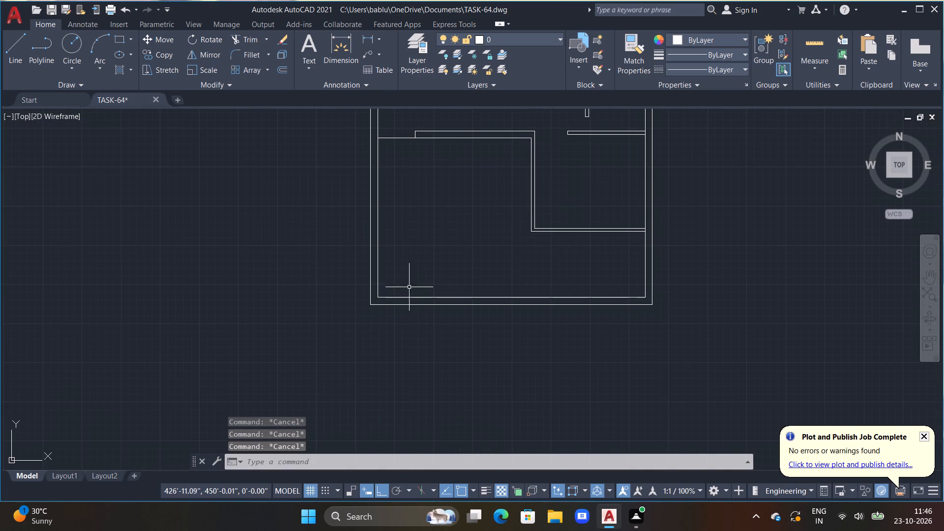
{"action": "scroll", "coordinate": [381, 295], "scroll_direction": "up", "scroll_amount": 2}
{"action": "type", "text": "L"}
{"action": "key", "text": "space"}
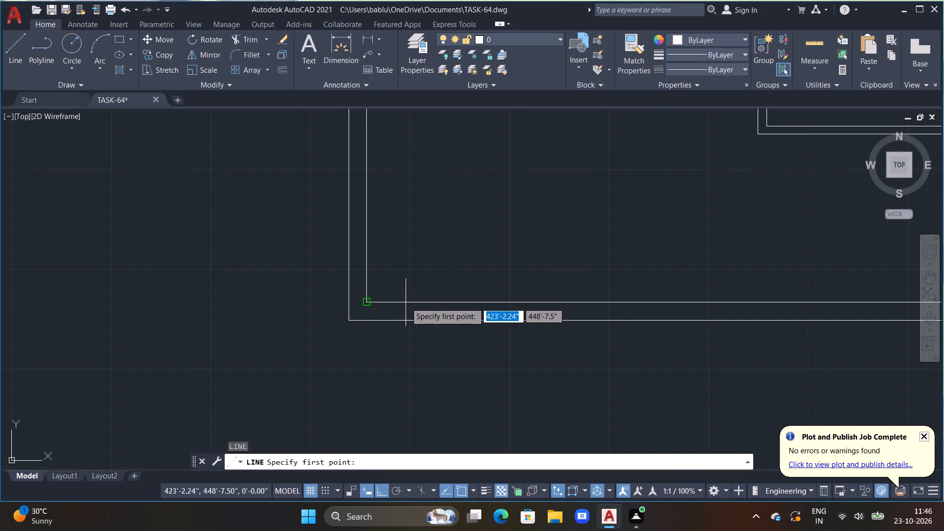
{"action": "left_click", "coordinate": [413, 295]}
{"action": "left_click", "coordinate": [417, 342]}
{"action": "key", "text": "Escape"}
Trim the short vertical line's overhangs below and above the bottom outer wall.
{"action": "type", "text": "TR"}
{"action": "key", "text": "space"}
{"action": "left_click_drag", "start_coordinate": [415, 334], "coordinate": [374, 337]}
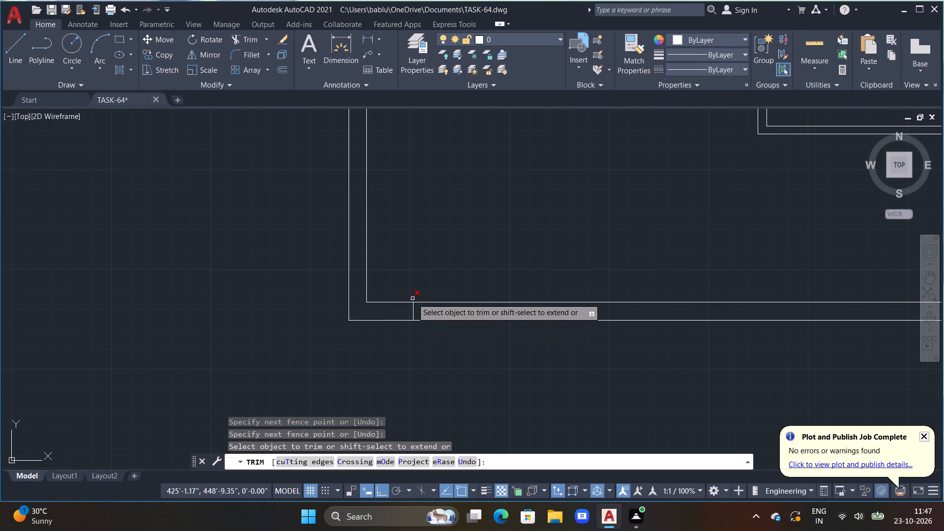
{"action": "left_click", "coordinate": [413, 298]}
{"action": "scroll", "coordinate": [457, 318], "scroll_direction": "down", "scroll_amount": 2}
{"action": "key", "text": "Escape"}
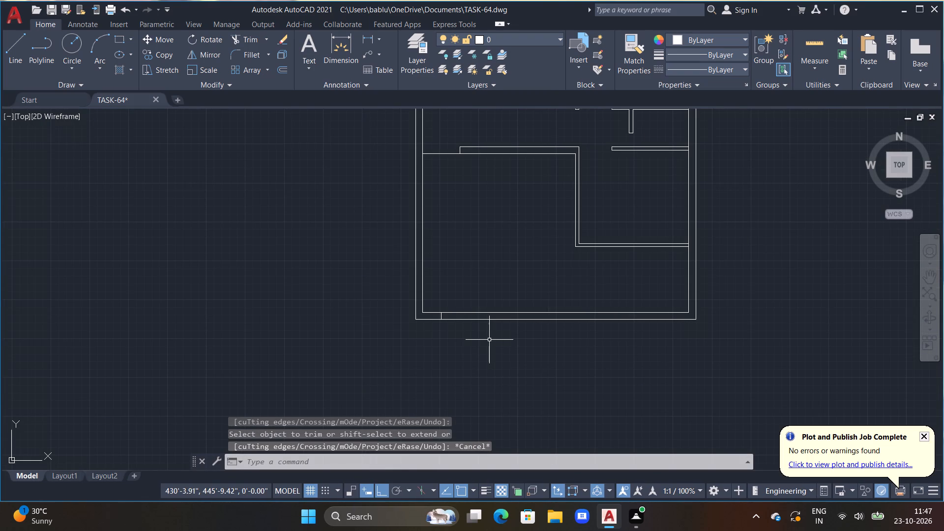
Draw a second short vertical line across the bottom outer wall, aligned with the left face of the lower vertical partition.
{"action": "middle_click_drag", "start_coordinate": [559, 254], "coordinate": [514, 218]}
{"action": "scroll", "coordinate": [540, 258], "scroll_direction": "up", "scroll_amount": 1}
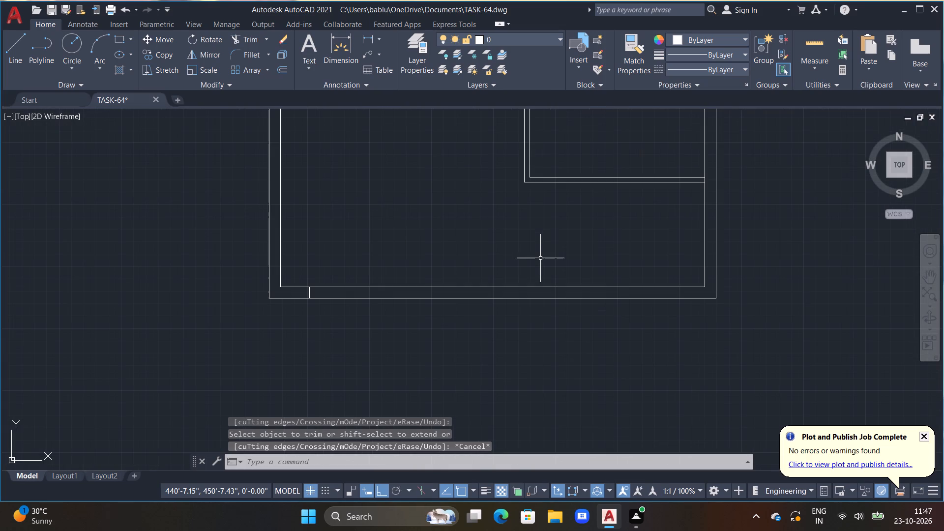
{"action": "type", "text": "L"}
{"action": "key", "text": "space"}
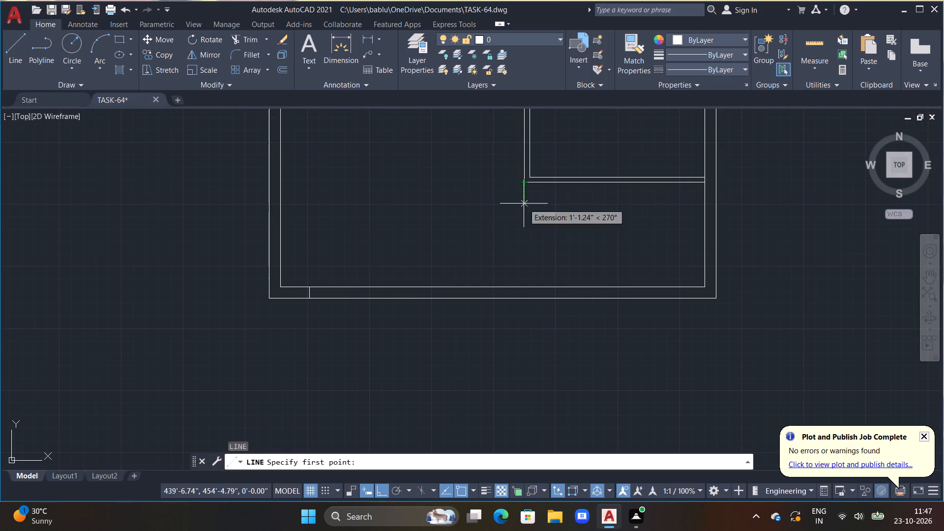
{"action": "left_click", "coordinate": [526, 285]}
{"action": "left_click", "coordinate": [533, 318]}
{"action": "key", "text": "Escape"}
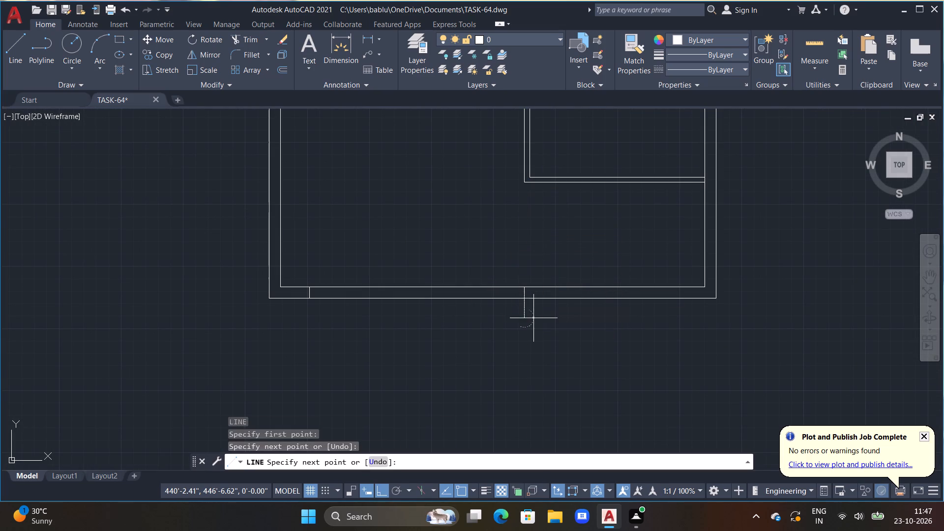
Trim the second short line's overhang below the bottom wall, and trim the wall's inner line between the two short lines.
{"action": "key", "text": "t"}
{"action": "type", "text": "R"}
{"action": "key", "text": "space"}
{"action": "left_click", "coordinate": [523, 312]}
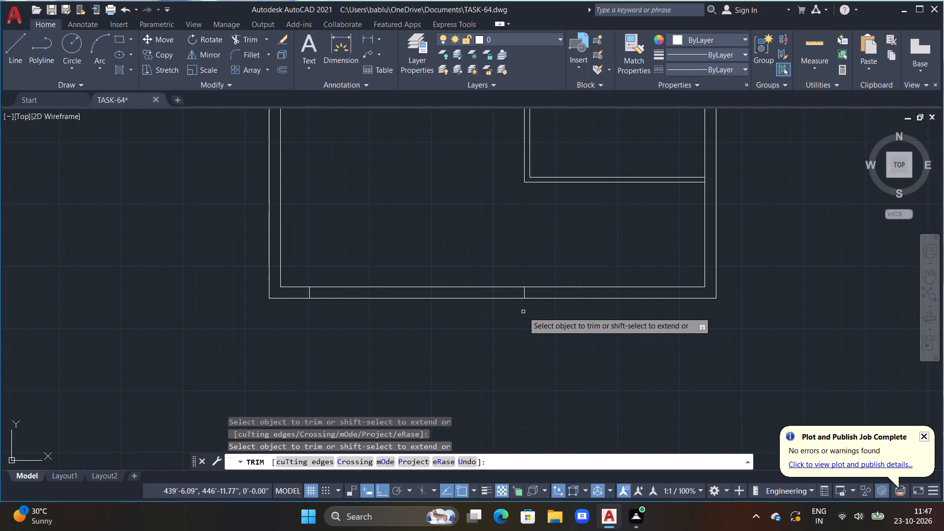
{"action": "left_click", "coordinate": [398, 286]}
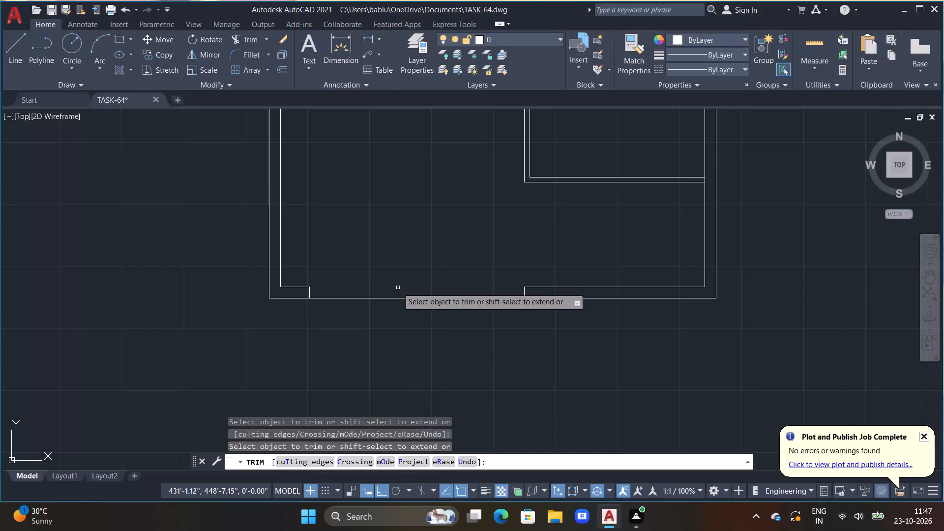
{"action": "key", "text": "Escape"}
Draw a horizontal line across the bottom wall's recess, joining the midpoints of the two short vertical lines.
{"action": "type", "text": "L"}
{"action": "key", "text": "space"}
{"action": "scroll", "coordinate": [307, 295], "scroll_direction": "up", "scroll_amount": 1}
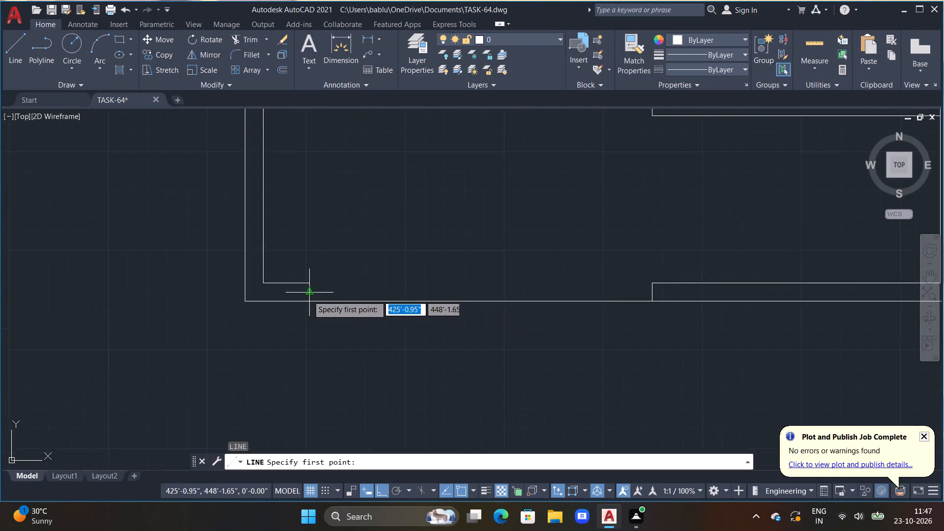
{"action": "scroll", "coordinate": [308, 295], "scroll_direction": "up", "scroll_amount": 1}
{"action": "left_click", "coordinate": [310, 291]}
{"action": "middle_click_drag", "start_coordinate": [647, 280], "coordinate": [431, 277]}
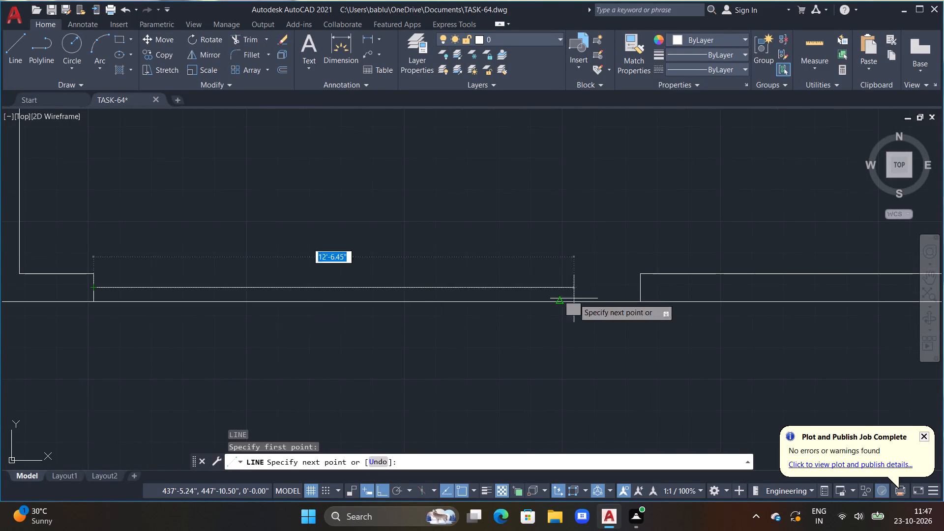
{"action": "left_click", "coordinate": [640, 291]}
{"action": "key", "text": "Escape"}
Trim the right outer wall's inner line between the two lines of the lowest horizontal partition.
{"action": "scroll", "coordinate": [639, 291], "scroll_direction": "down", "scroll_amount": 4}
{"action": "middle_click_drag", "start_coordinate": [633, 312], "coordinate": [506, 325]}
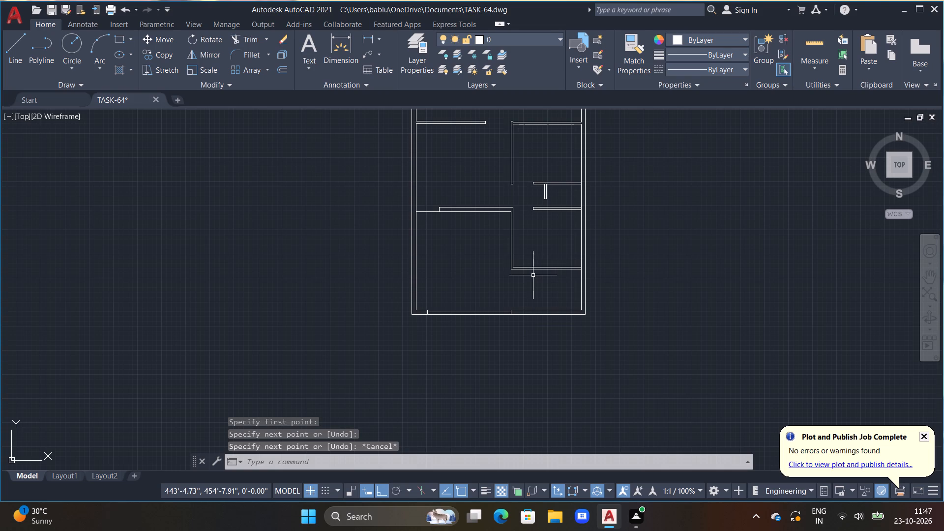
{"action": "scroll", "coordinate": [589, 266], "scroll_direction": "up", "scroll_amount": 2}
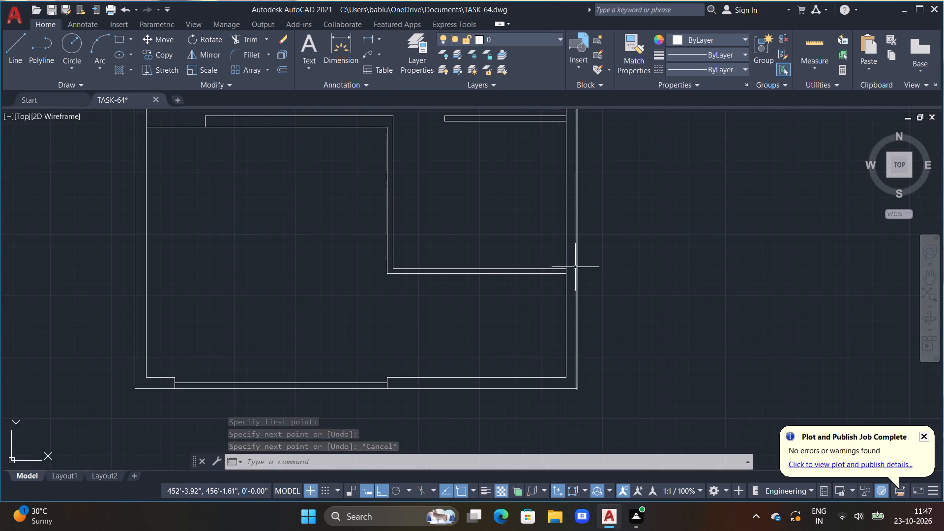
{"action": "scroll", "coordinate": [575, 267], "scroll_direction": "up", "scroll_amount": 1}
{"action": "middle_click_drag", "start_coordinate": [563, 274], "coordinate": [575, 230]}
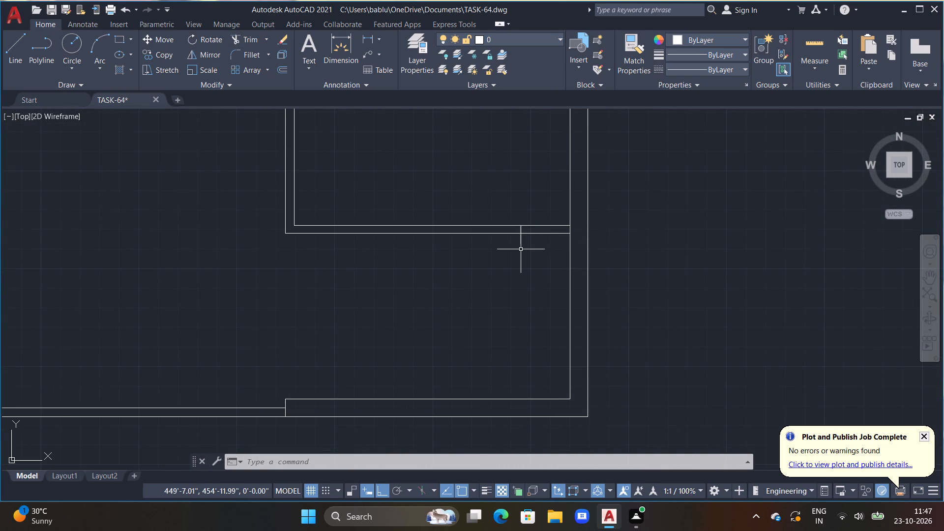
{"action": "type", "text": "TR"}
{"action": "key", "text": "space"}
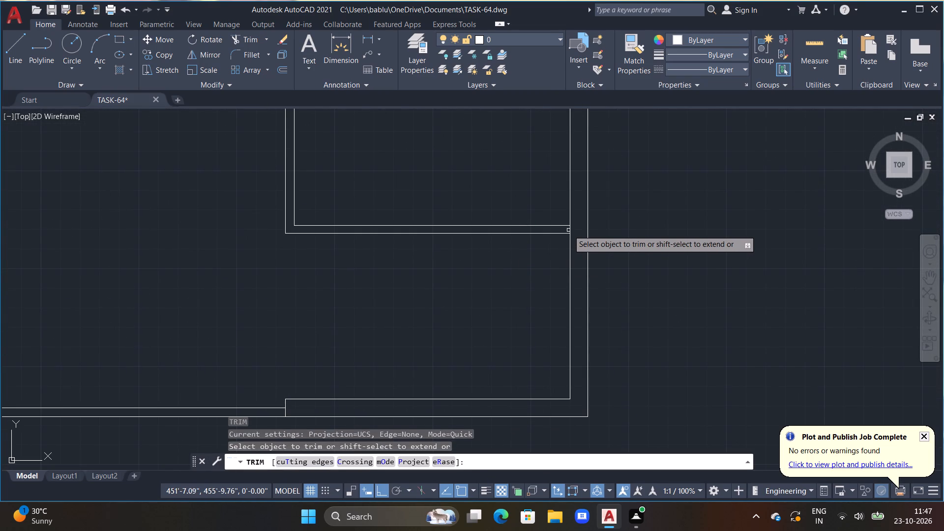
{"action": "left_click", "coordinate": [568, 230]}
{"action": "key", "text": "Escape"}
{"action": "scroll", "coordinate": [541, 261], "scroll_direction": "down", "scroll_amount": 1}
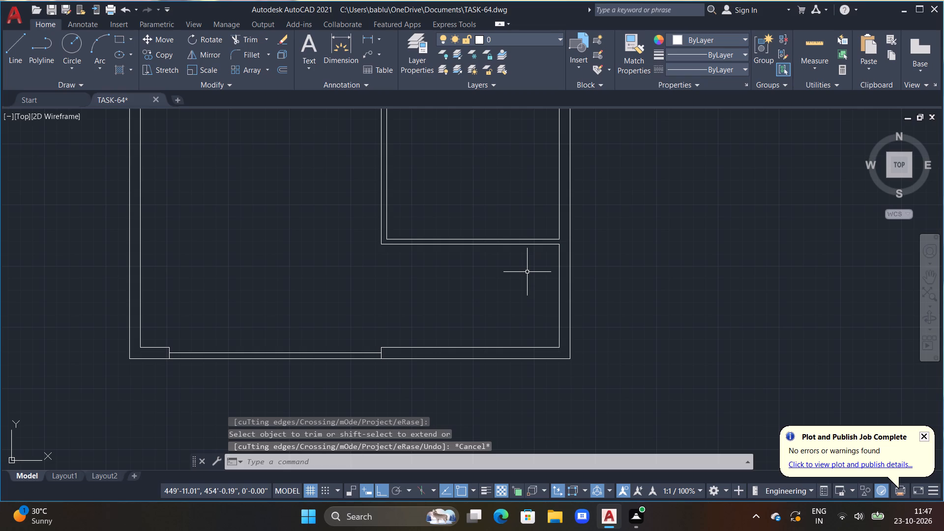
Offset the right outer wall's inner line below the lowest horizontal partition 3' into the room.
{"action": "key", "text": "Escape"}
{"action": "type", "text": "OFF 4'"}
{"action": "key", "text": "Return"}
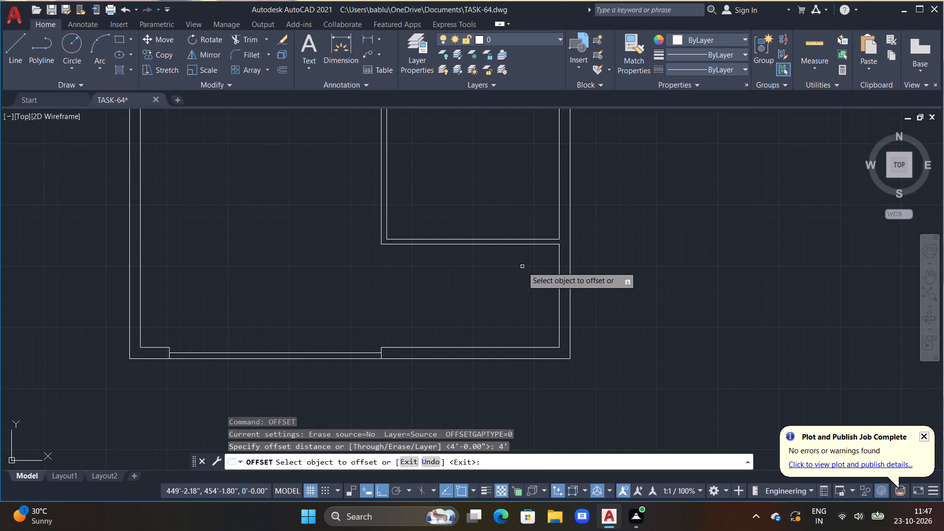
{"action": "left_click", "coordinate": [560, 302]}
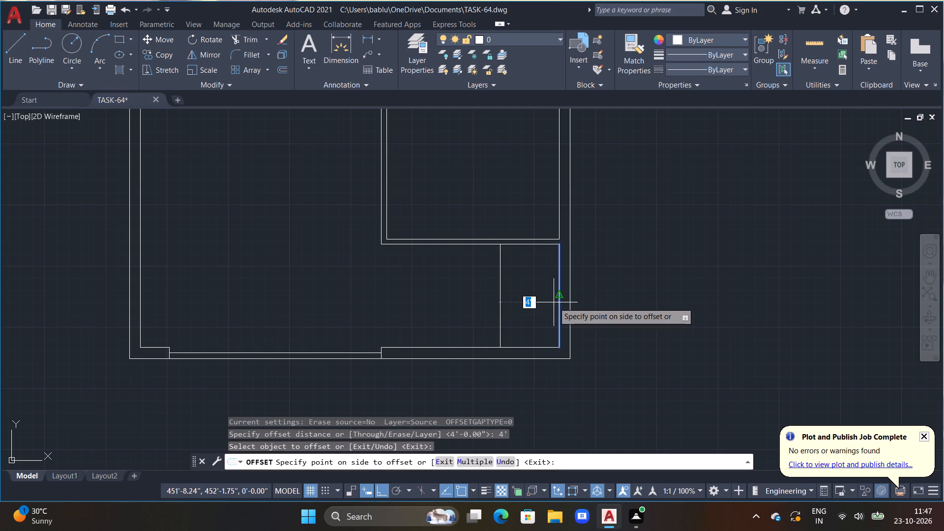
{"action": "type", "text": "3'"}
{"action": "key", "text": "Return"}
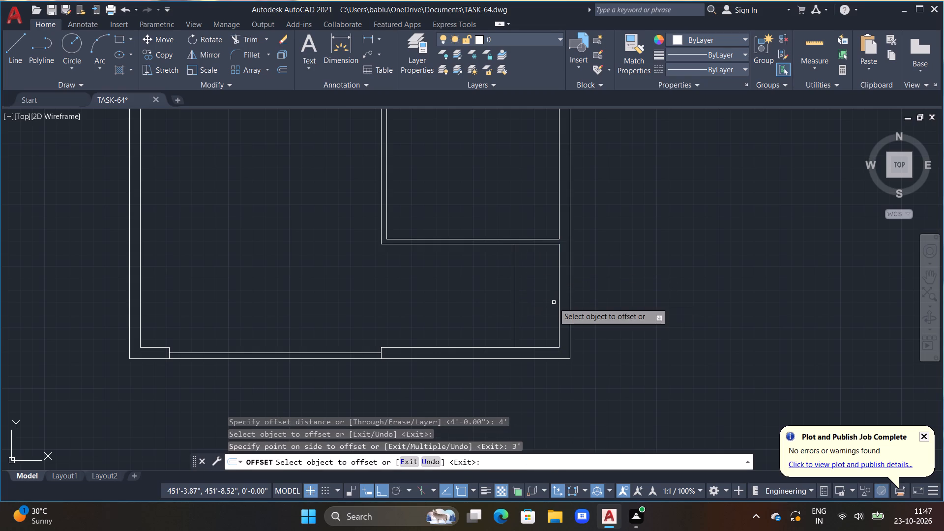
{"action": "key", "text": "Escape"}
Offset the vertical line 3' from the right wall 1' leftward four times, each from the newest line, to form stair treads.
{"action": "type", "text": "OFF 1'"}
{"action": "key", "text": "Return"}
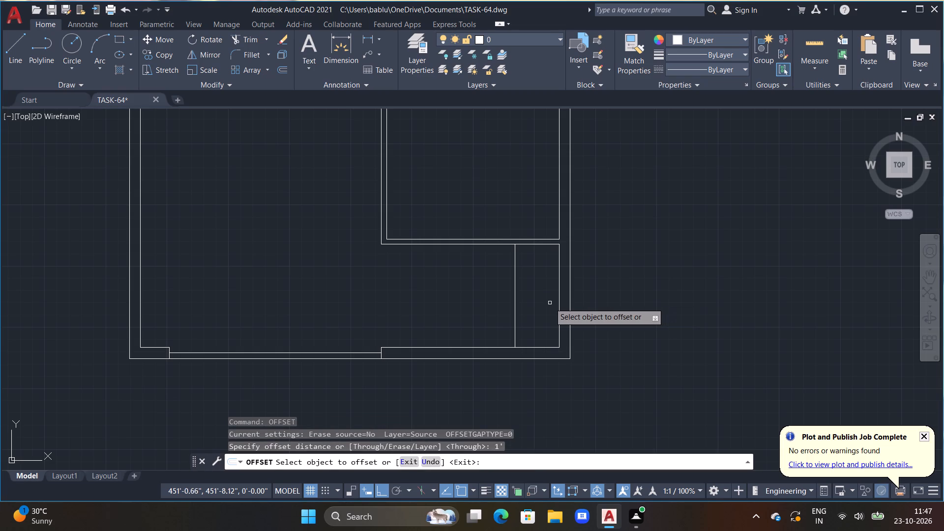
{"action": "left_click_drag", "start_coordinate": [516, 312], "coordinate": [509, 313]}
{"action": "left_click", "coordinate": [490, 316]}
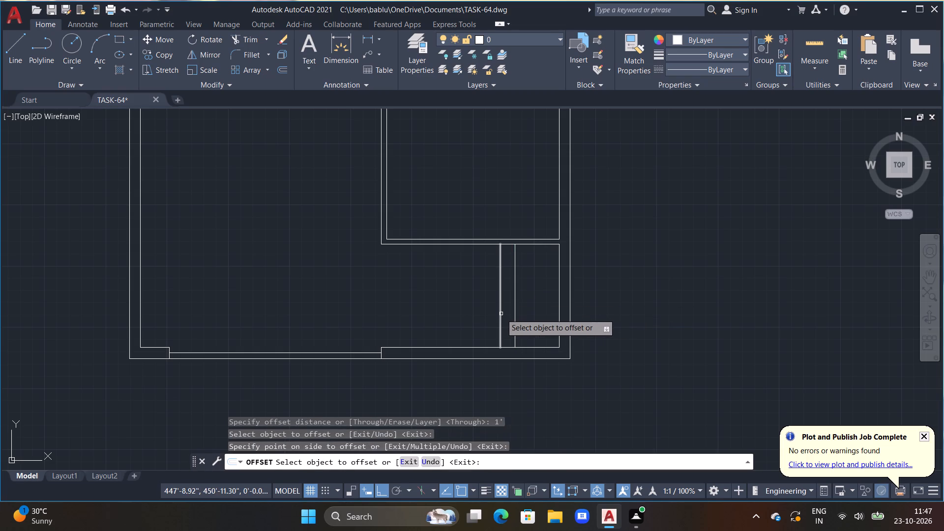
{"action": "left_click", "coordinate": [501, 314]}
{"action": "left_click", "coordinate": [490, 315]}
{"action": "left_click", "coordinate": [485, 313]}
{"action": "left_click", "coordinate": [481, 314]}
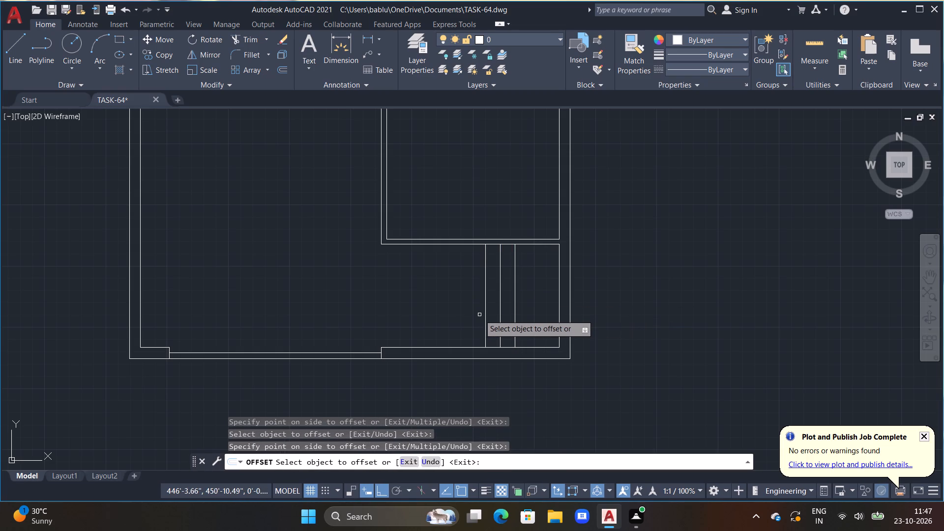
{"action": "left_click", "coordinate": [487, 307]}
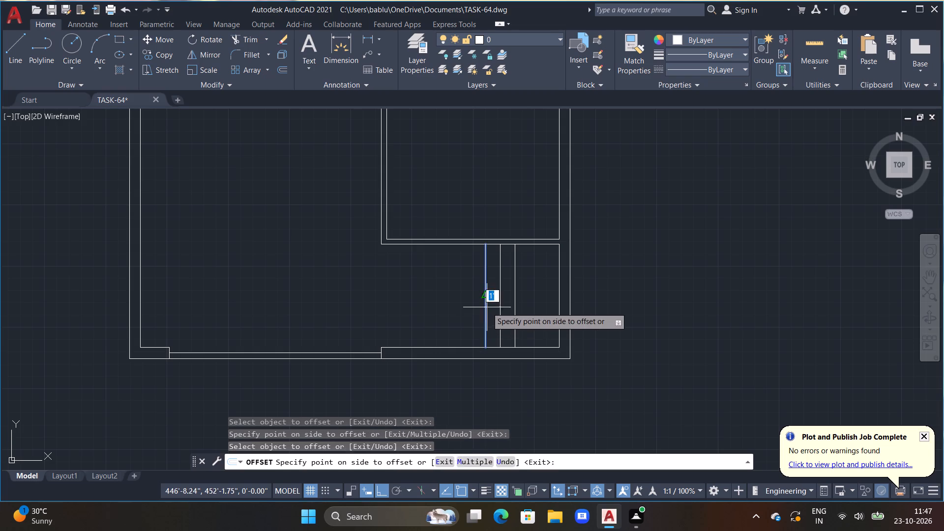
{"action": "left_click", "coordinate": [479, 310]}
{"action": "left_click", "coordinate": [486, 311]}
{"action": "left_click", "coordinate": [455, 319]}
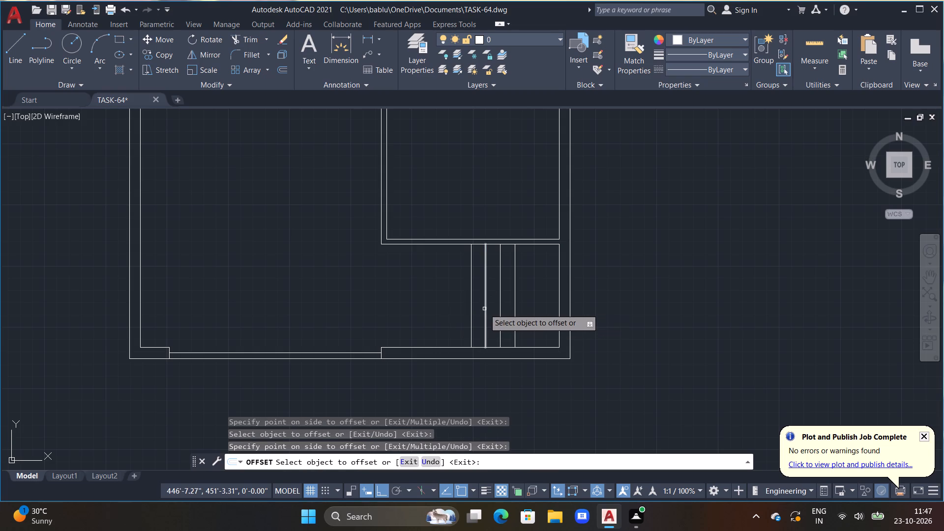
{"action": "left_click", "coordinate": [471, 306]}
{"action": "left_click", "coordinate": [428, 320]}
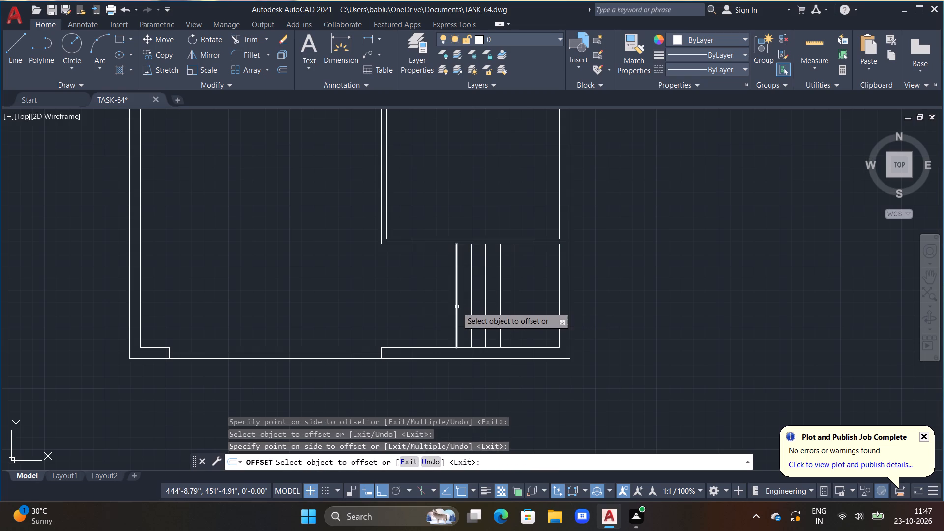
Continue the 1' leftward offsets from the newest tread line, adding five more tread lines to reach the partition's left end.
{"action": "left_click_drag", "start_coordinate": [456, 307], "coordinate": [442, 310]}
{"action": "left_click_drag", "start_coordinate": [401, 315], "coordinate": [406, 311]}
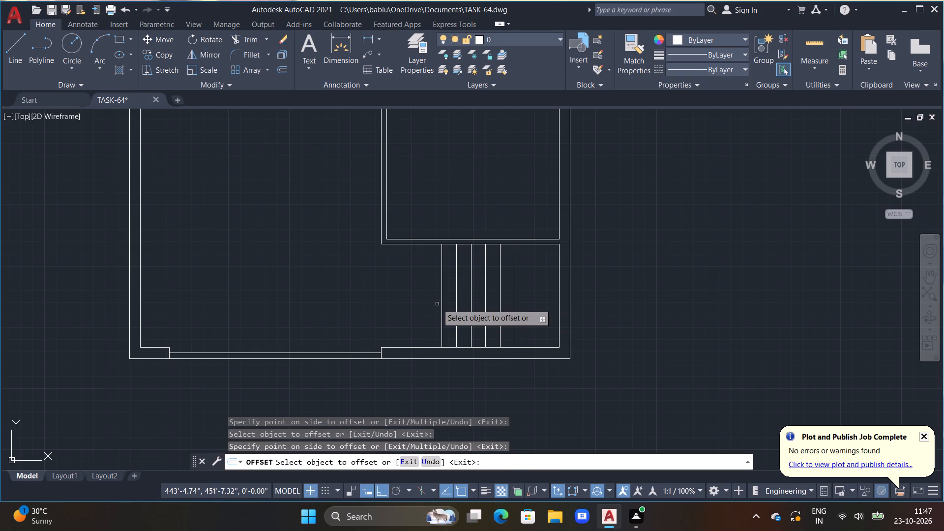
{"action": "left_click", "coordinate": [441, 307]}
{"action": "left_click", "coordinate": [438, 310]}
{"action": "double_click", "coordinate": [442, 306]}
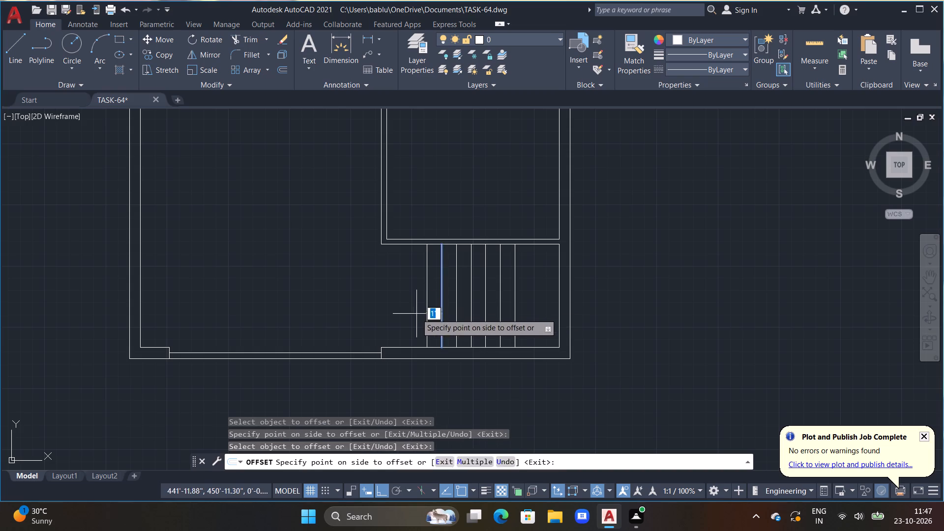
{"action": "left_click", "coordinate": [414, 315]}
{"action": "left_click_drag", "start_coordinate": [428, 305], "coordinate": [413, 306]}
{"action": "left_click_drag", "start_coordinate": [408, 306], "coordinate": [413, 303]}
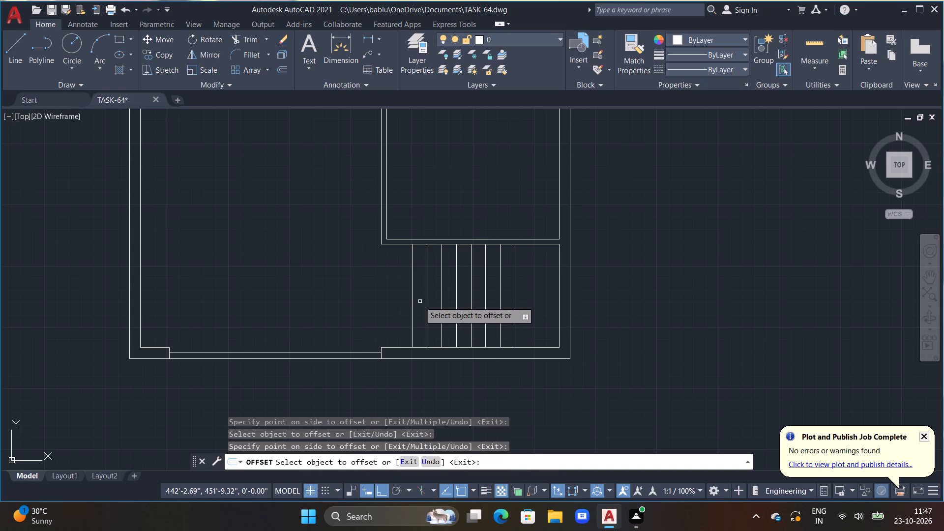
{"action": "double_click", "coordinate": [411, 301]}
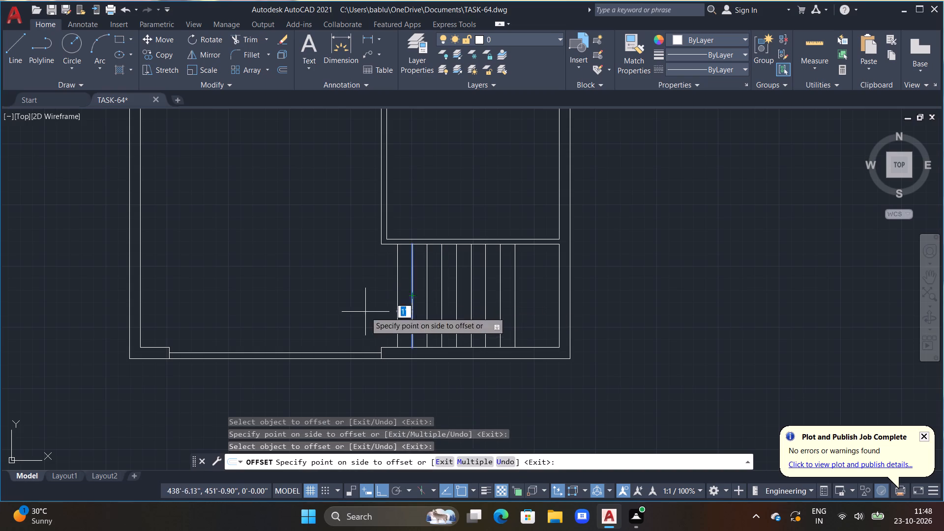
{"action": "left_click", "coordinate": [365, 312]}
{"action": "triple_click", "coordinate": [396, 311]}
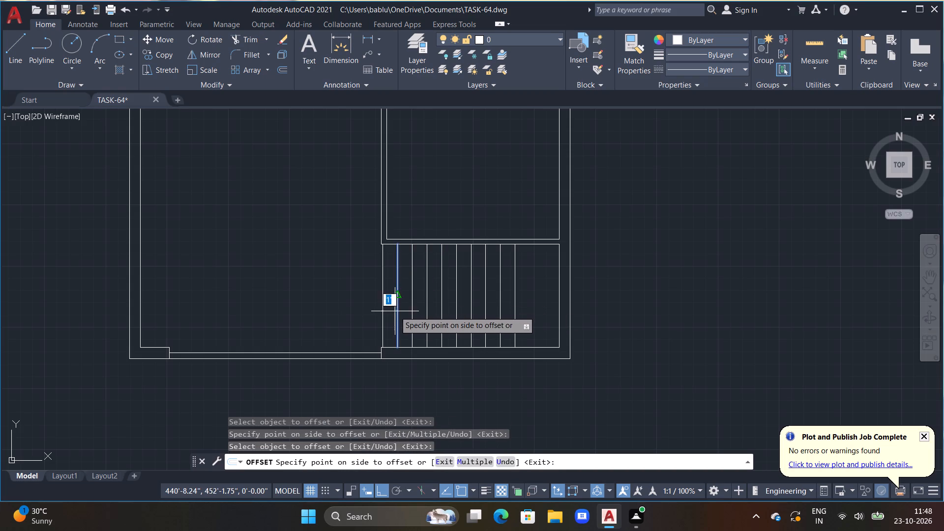
{"action": "left_click", "coordinate": [399, 319]}
{"action": "left_click_drag", "start_coordinate": [396, 319], "coordinate": [354, 319]}
{"action": "left_click", "coordinate": [353, 318]}
{"action": "key", "text": "Escape"}
{"action": "key", "text": "Escape"}
{"action": "key", "text": "Escape"}
{"action": "key", "text": "Escape"}
{"action": "key", "text": "Escape"}
{"action": "key", "text": "Escape"}
{"action": "key", "text": "Escape"}
{"action": "key", "text": "Escape"}
{"action": "key", "text": "Escape"}
{"action": "key", "text": "Escape"}
{"action": "key", "text": "Escape"}
{"action": "key", "text": "Escape"}
{"action": "key", "text": "Escape"}
{"action": "key", "text": "Escape"}
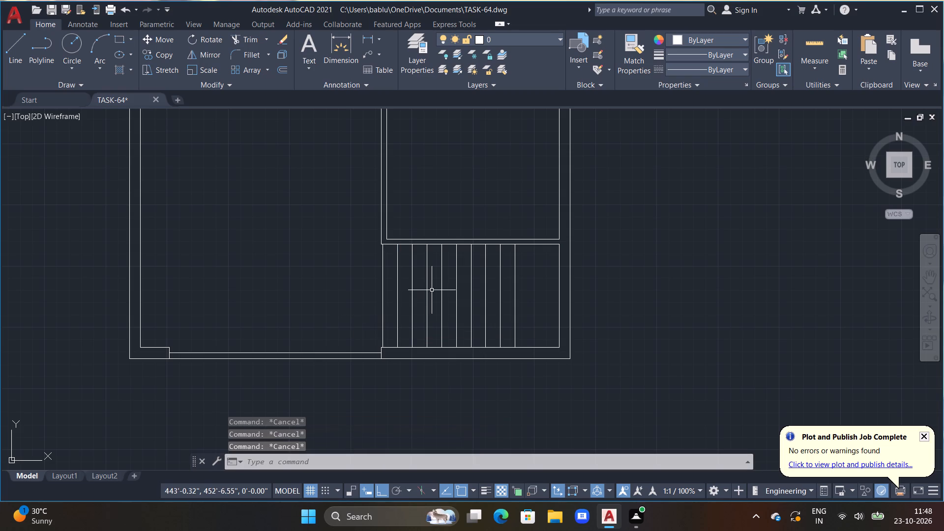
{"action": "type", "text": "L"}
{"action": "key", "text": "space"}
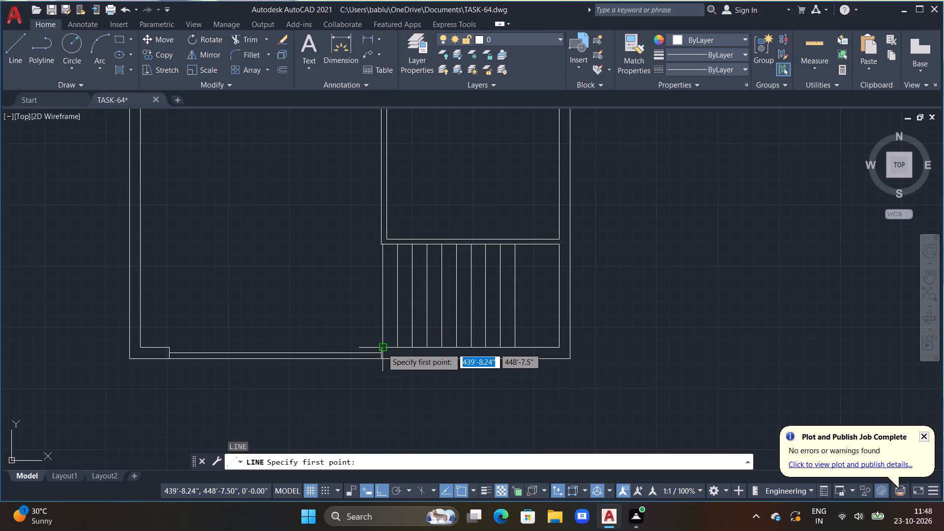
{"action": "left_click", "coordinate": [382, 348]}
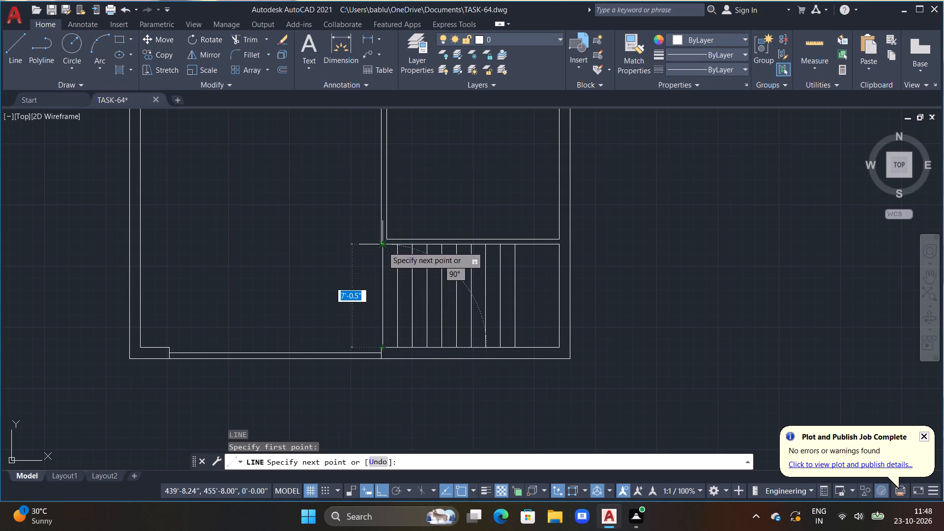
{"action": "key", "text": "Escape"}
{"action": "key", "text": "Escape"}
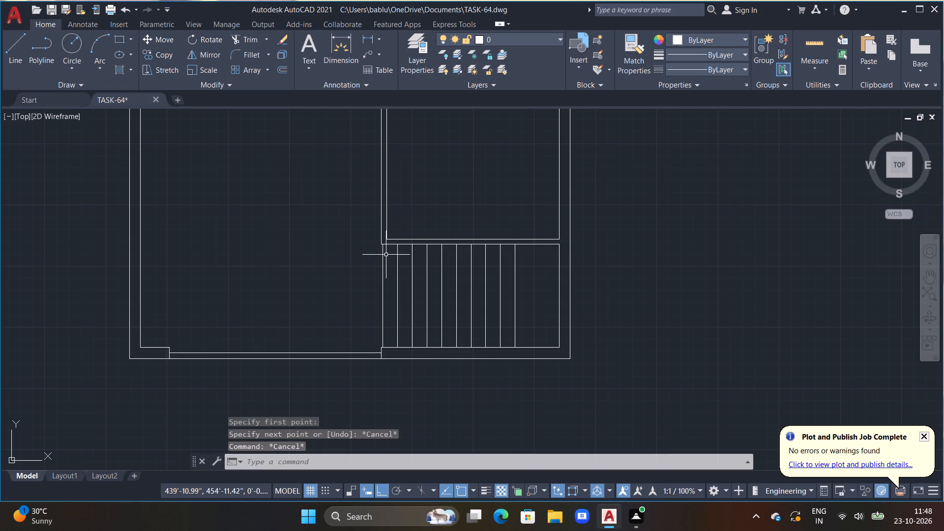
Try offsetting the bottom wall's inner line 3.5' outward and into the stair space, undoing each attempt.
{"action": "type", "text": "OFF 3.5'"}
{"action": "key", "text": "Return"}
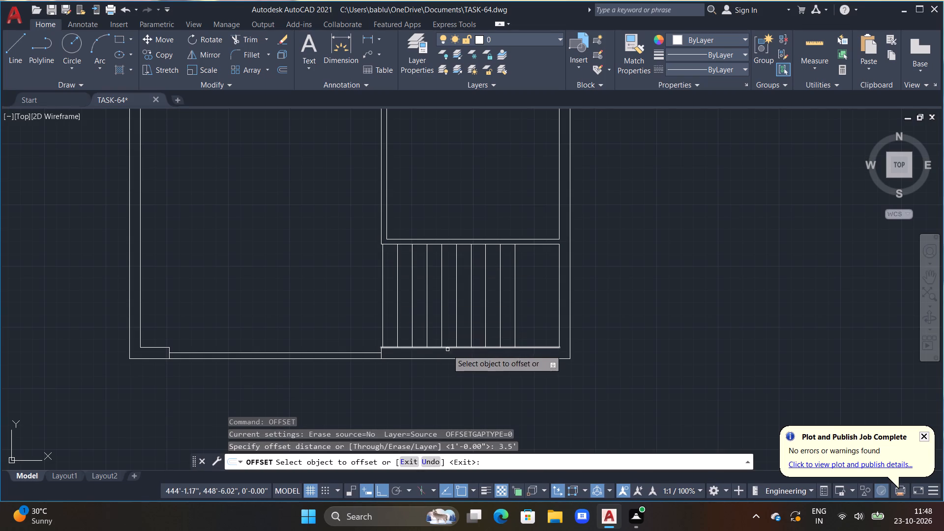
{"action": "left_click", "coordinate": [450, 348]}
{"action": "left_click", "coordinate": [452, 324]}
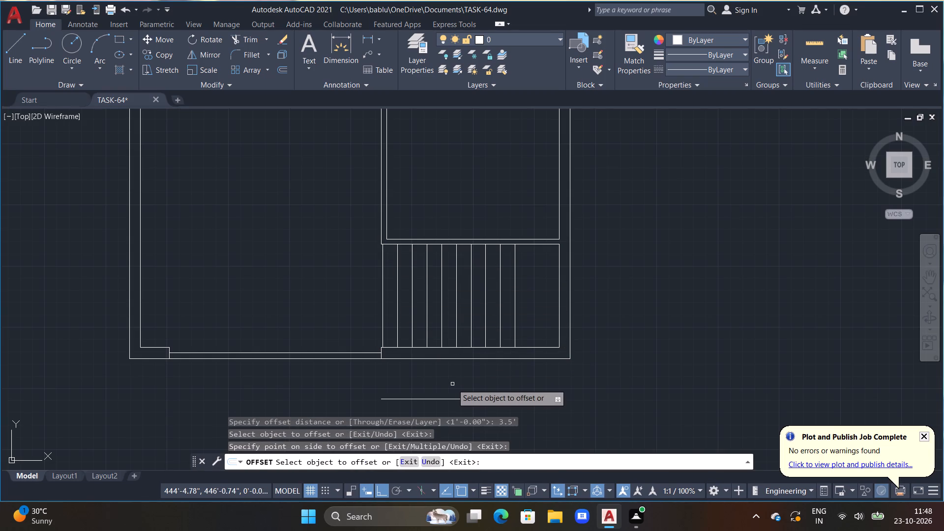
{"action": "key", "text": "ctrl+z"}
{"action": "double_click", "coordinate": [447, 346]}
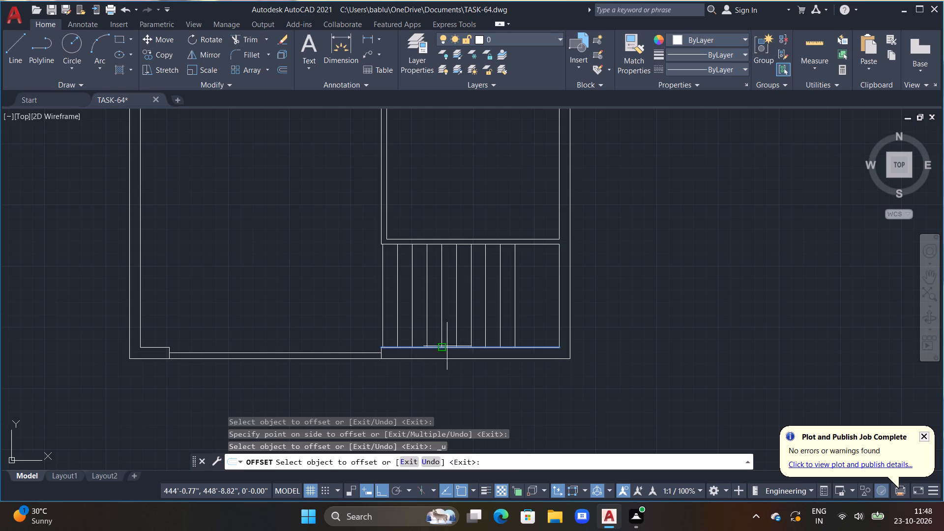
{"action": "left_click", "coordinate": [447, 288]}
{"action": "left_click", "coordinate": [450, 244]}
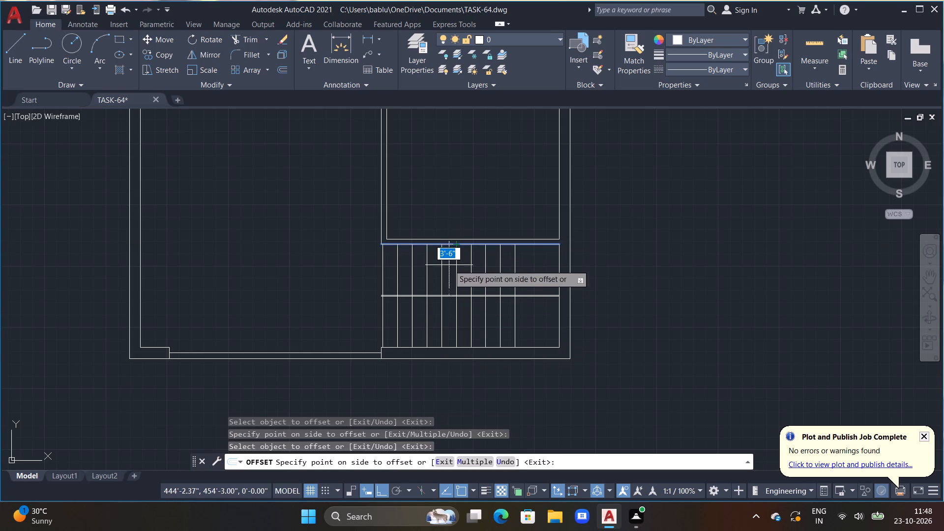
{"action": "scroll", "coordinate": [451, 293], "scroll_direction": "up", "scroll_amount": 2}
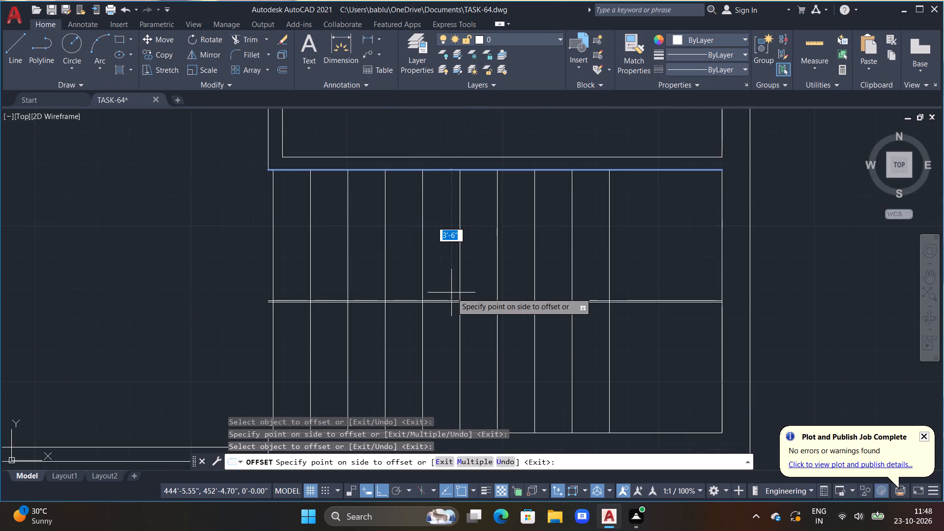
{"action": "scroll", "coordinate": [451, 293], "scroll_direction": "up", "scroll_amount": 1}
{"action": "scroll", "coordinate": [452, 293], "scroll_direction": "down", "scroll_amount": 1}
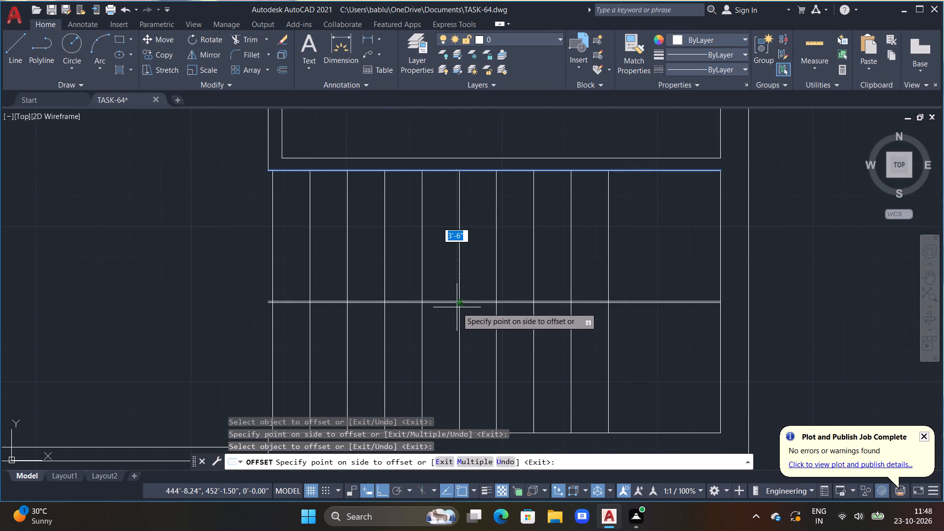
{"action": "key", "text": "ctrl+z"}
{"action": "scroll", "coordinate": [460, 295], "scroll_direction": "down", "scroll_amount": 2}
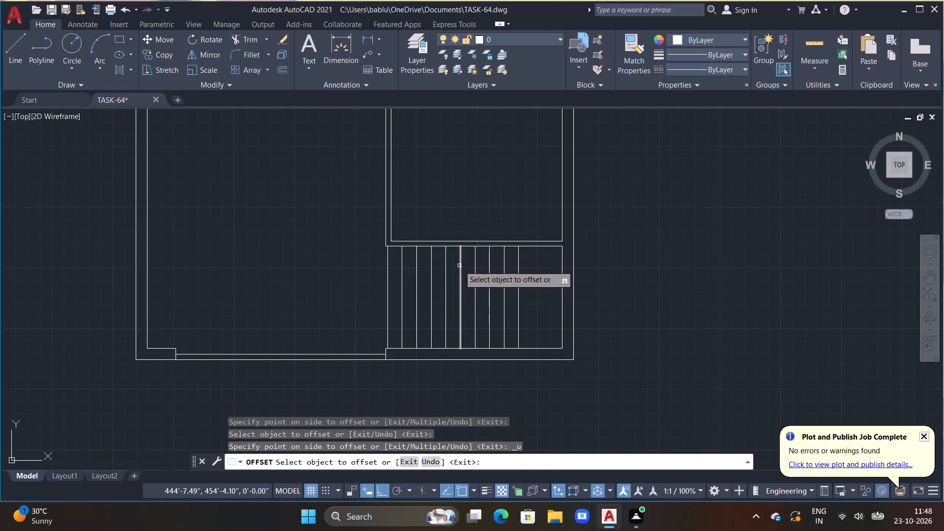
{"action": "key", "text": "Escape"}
Offset the partition's lower line down and the bottom wall's inner line up by 3.3' into the stair space.
{"action": "type", "text": "OFF 3.3'"}
{"action": "key", "text": "Return"}
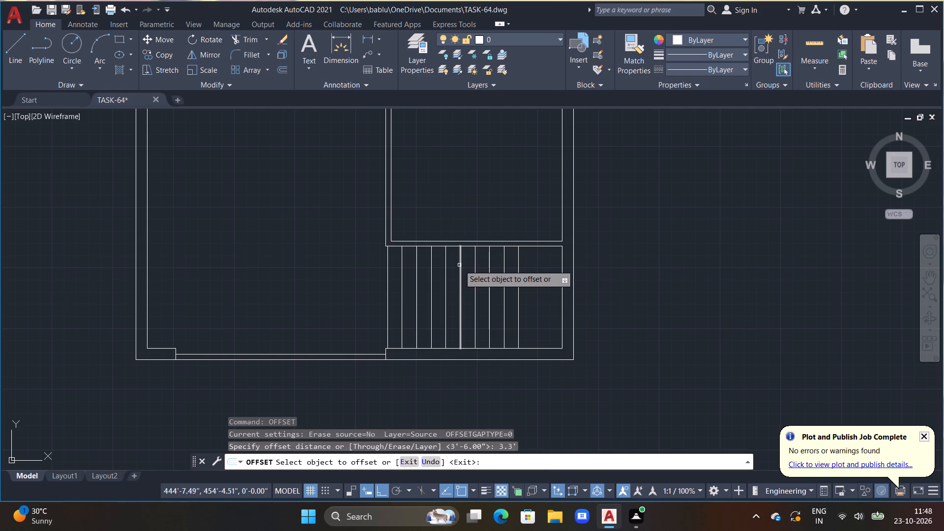
{"action": "double_click", "coordinate": [468, 246]}
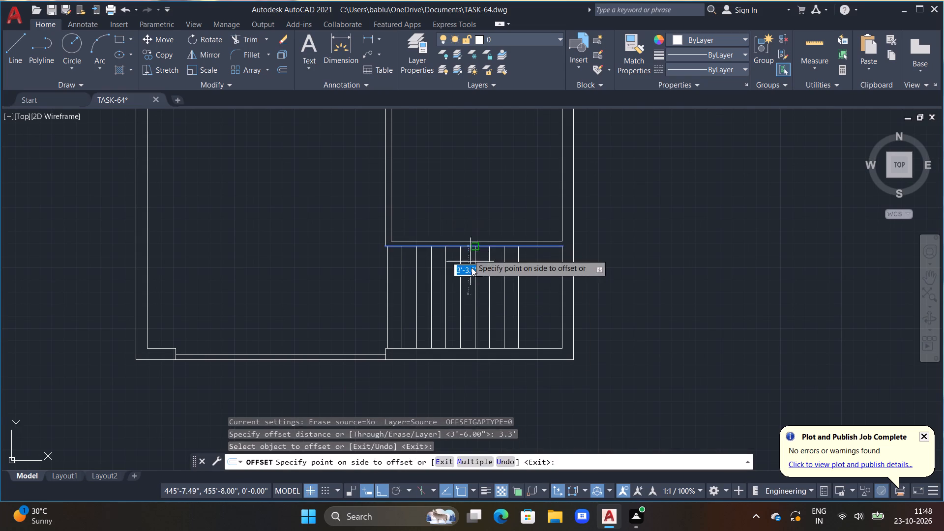
{"action": "left_click", "coordinate": [476, 293]}
{"action": "double_click", "coordinate": [468, 348]}
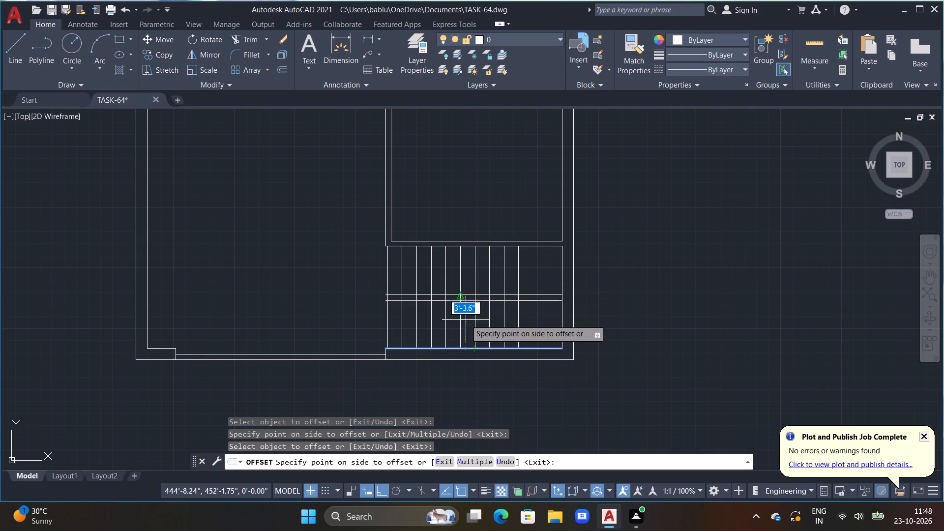
{"action": "double_click", "coordinate": [466, 314]}
{"action": "key", "text": "Escape"}
Trim both middle horizontal lines where they extend past the leftmost tread line and across the landing beyond the rightmost tread line.
{"action": "scroll", "coordinate": [385, 286], "scroll_direction": "up", "scroll_amount": 2}
{"action": "middle_click_drag", "start_coordinate": [375, 283], "coordinate": [381, 270]}
{"action": "type", "text": "TR"}
{"action": "key", "text": "space"}
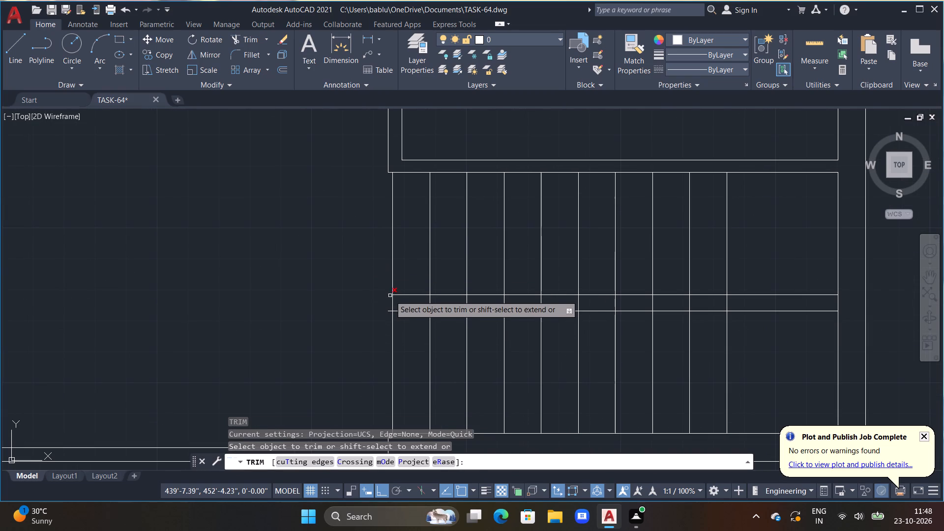
{"action": "left_click", "coordinate": [390, 295]}
{"action": "double_click", "coordinate": [388, 312]}
{"action": "scroll", "coordinate": [388, 312], "scroll_direction": "down", "scroll_amount": 1}
{"action": "middle_click_drag", "start_coordinate": [386, 312], "coordinate": [385, 312]}
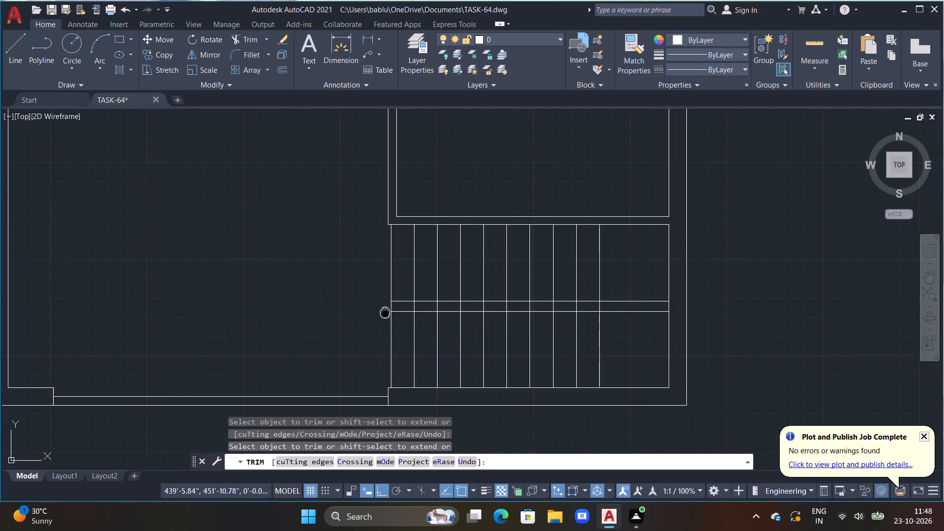
{"action": "middle_click_drag", "start_coordinate": [385, 312], "coordinate": [320, 258]}
{"action": "scroll", "coordinate": [321, 258], "scroll_direction": "up", "scroll_amount": 1}
{"action": "left_click_drag", "start_coordinate": [684, 280], "coordinate": [685, 195]}
Trim the eight inner tread lines between the two middle horizontal lines to clear the gap between the stair flights.
{"action": "left_click_drag", "start_coordinate": [354, 249], "coordinate": [593, 249]}
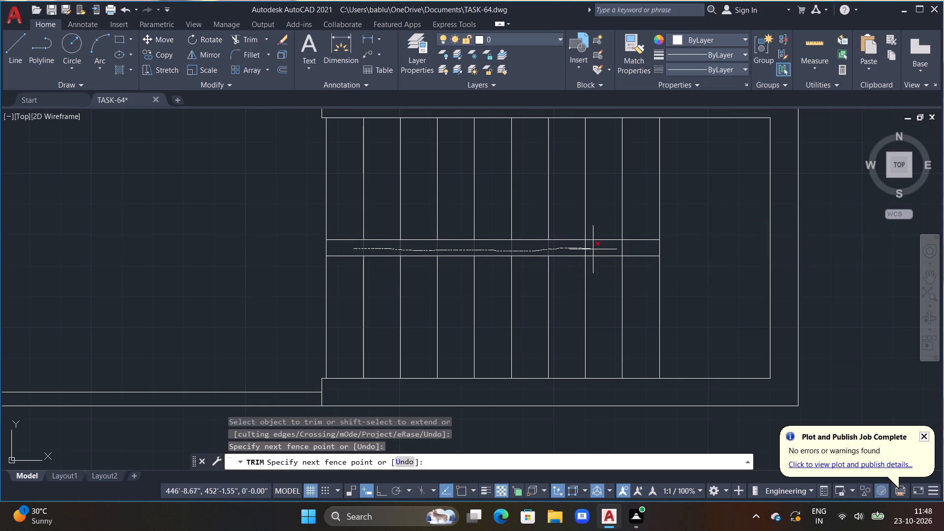
{"action": "left_click_drag", "start_coordinate": [593, 249], "coordinate": [634, 251]}
{"action": "key", "text": "Escape"}
{"action": "key", "text": "Escape"}
{"action": "key", "text": "Escape"}
{"action": "key", "text": "Escape"}
{"action": "key", "text": "Escape"}
{"action": "key", "text": "Escape"}
{"action": "key", "text": "Escape"}
{"action": "key", "text": "Escape"}
{"action": "key", "text": "Escape"}
{"action": "key", "text": "Escape"}
{"action": "key", "text": "Escape"}
{"action": "key", "text": "Escape"}
{"action": "key", "text": "Escape"}
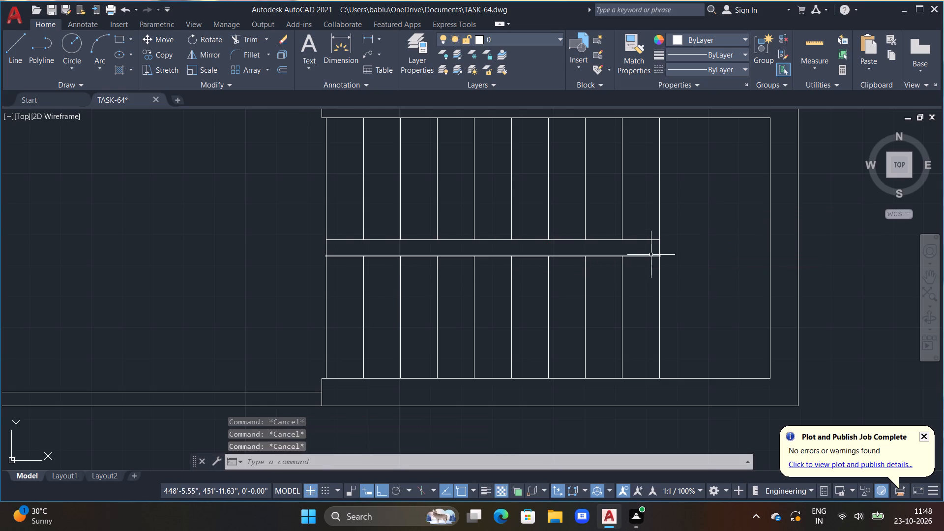
Draw the stair direction line from the upper flight's fourth tread line to the landing, down about 4', and back to the lower flight's sixth tread line.
{"action": "key", "text": "l"}
{"action": "key", "text": "space"}
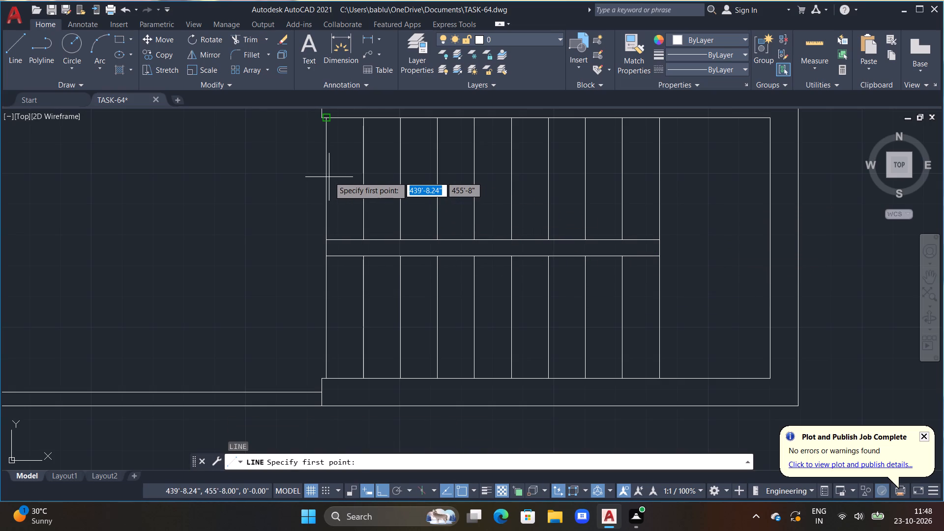
{"action": "left_click", "coordinate": [441, 177]}
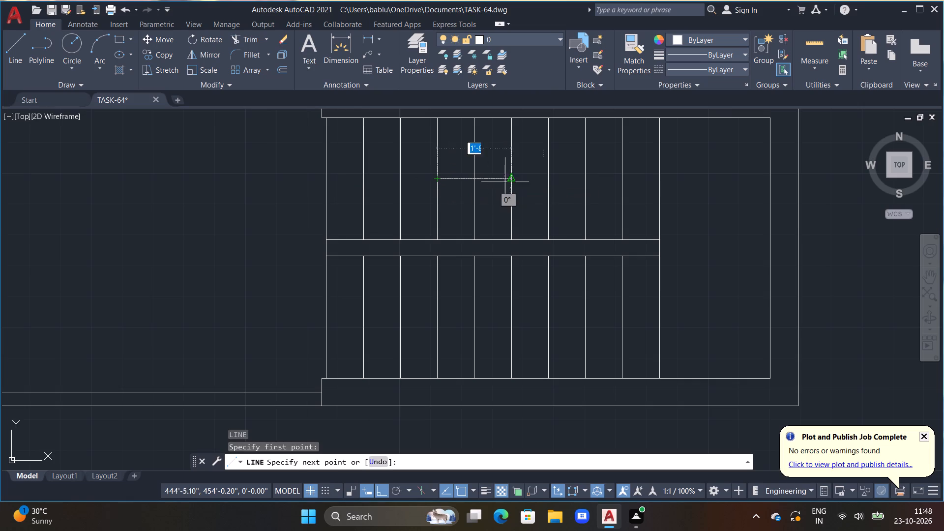
{"action": "left_click", "coordinate": [692, 180]}
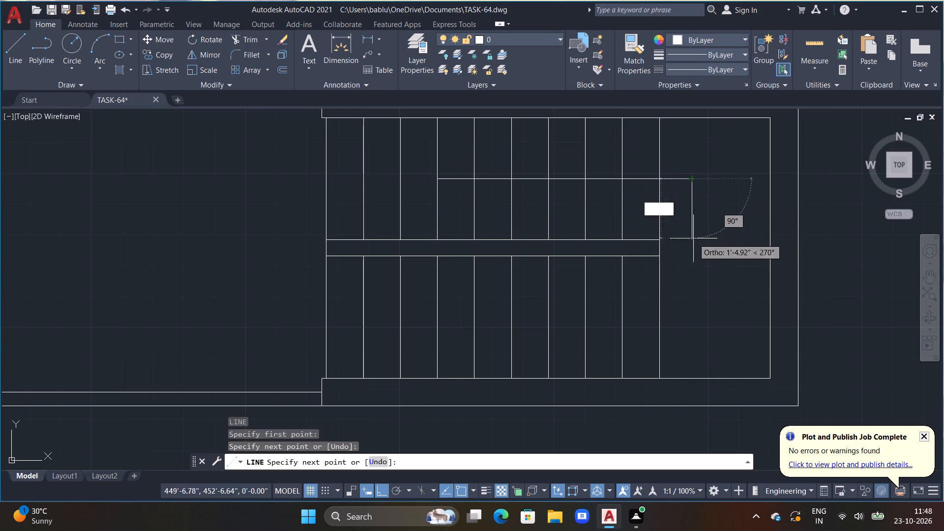
{"action": "double_click", "coordinate": [691, 323]}
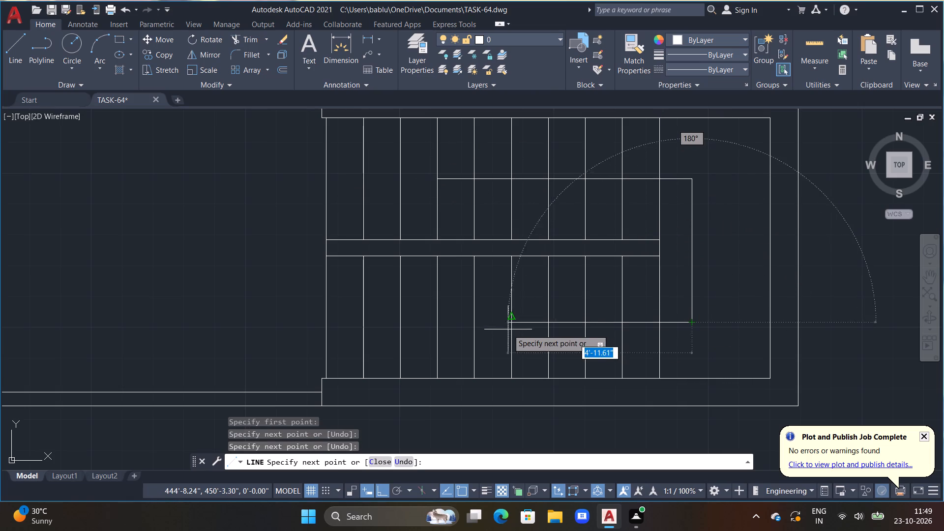
{"action": "left_click", "coordinate": [511, 322]}
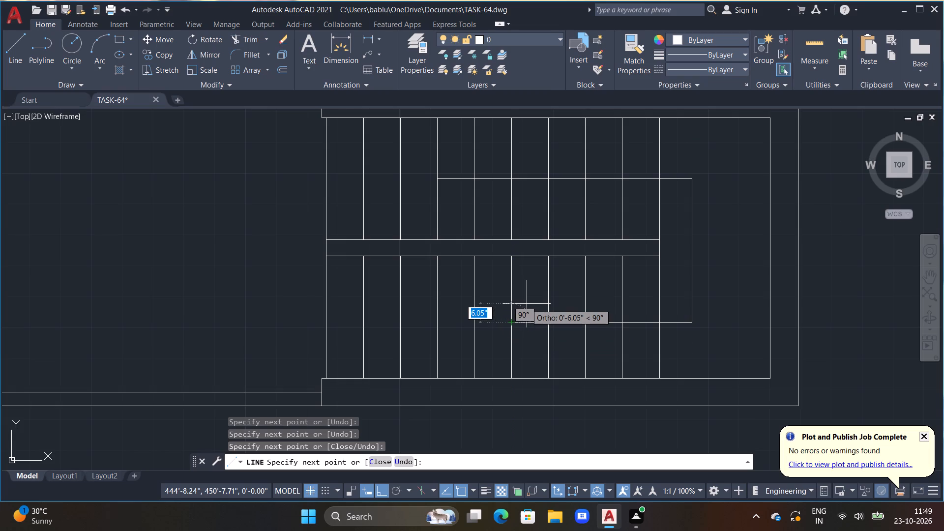
Draw a triangular arrowhead at the lower end of the direction line, with slanted sides about 1' long and a vertical back edge.
{"action": "key", "text": "F8"}
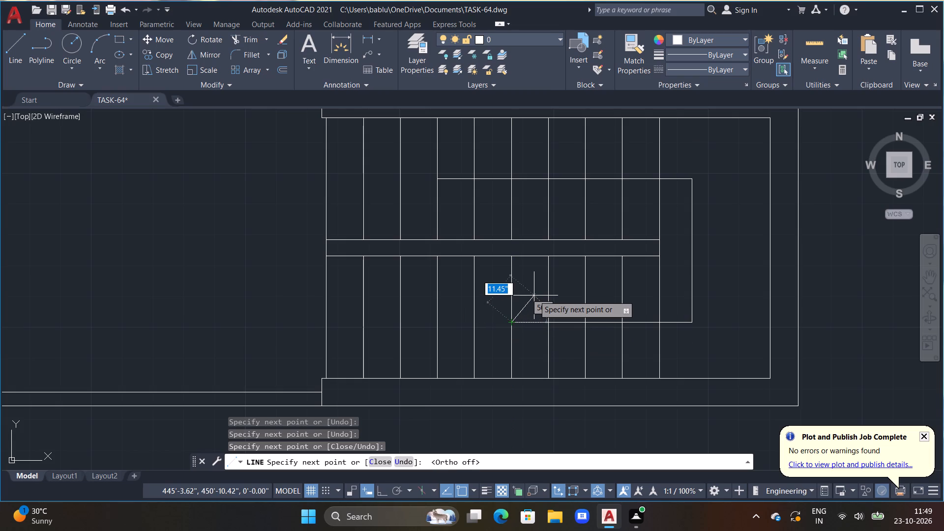
{"action": "scroll", "coordinate": [534, 295], "scroll_direction": "up", "scroll_amount": 2}
{"action": "middle_click_drag", "start_coordinate": [534, 295], "coordinate": [529, 232]}
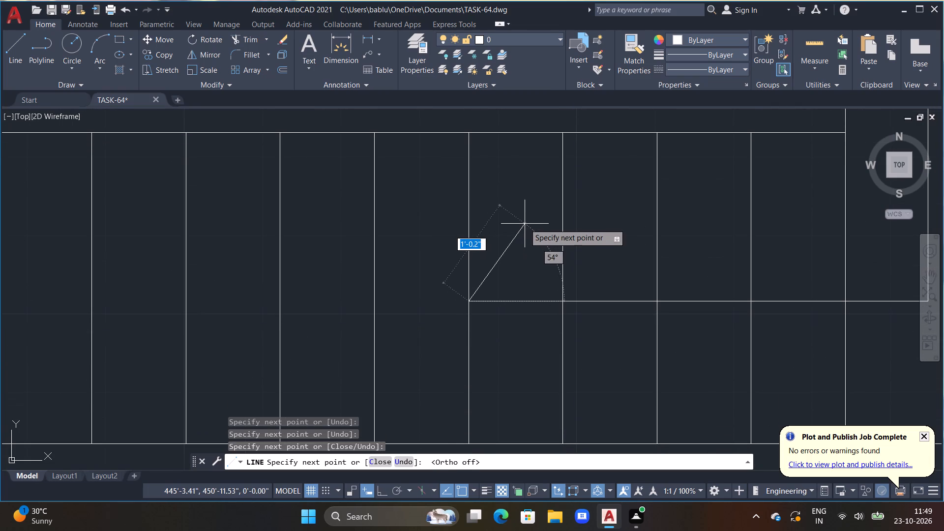
{"action": "left_click", "coordinate": [525, 224]}
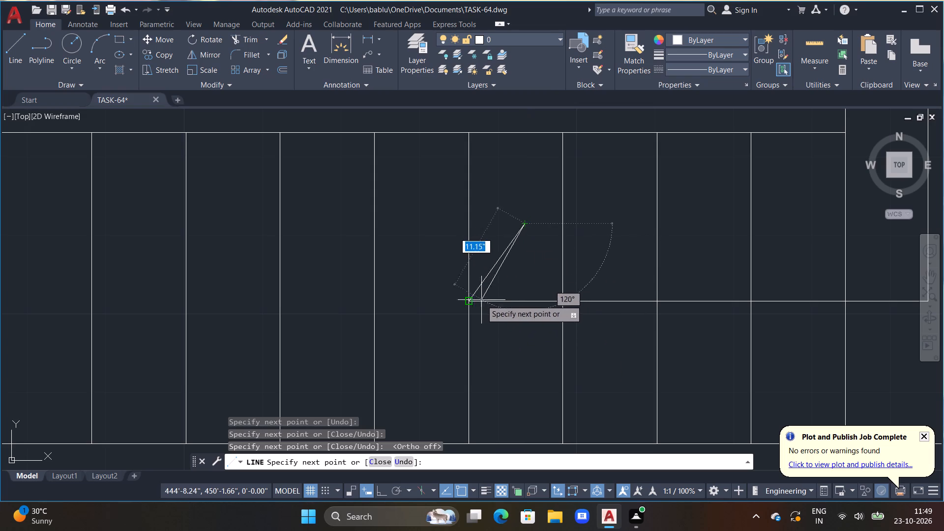
{"action": "left_click", "coordinate": [469, 301]}
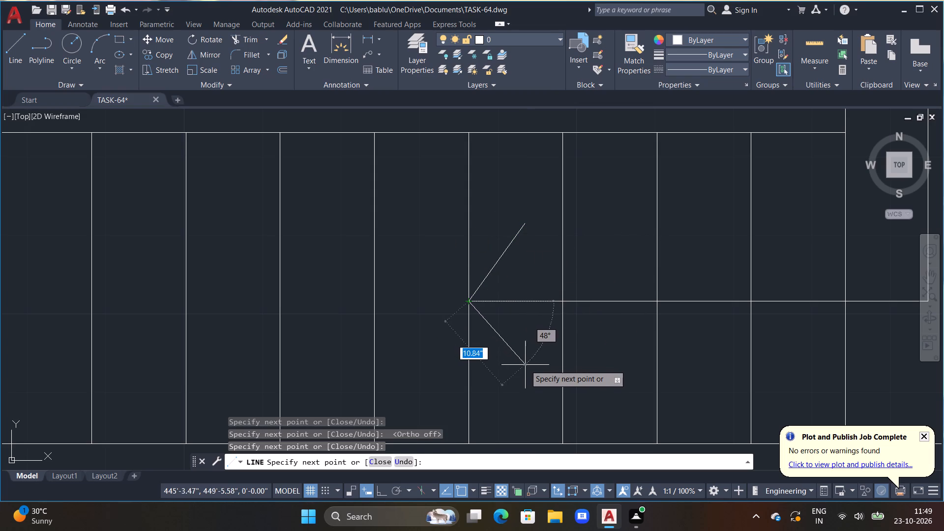
{"action": "left_click", "coordinate": [531, 391]}
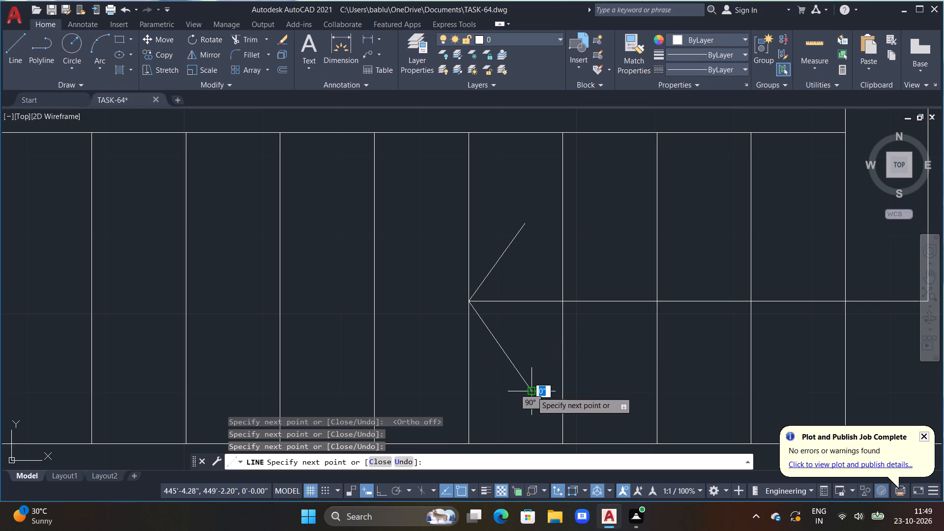
{"action": "left_click", "coordinate": [533, 214]}
{"action": "key", "text": "Escape"}
Extend the arrowhead's upper slanted side to meet its vertical back edge.
{"action": "scroll", "coordinate": [525, 231], "scroll_direction": "up", "scroll_amount": 2}
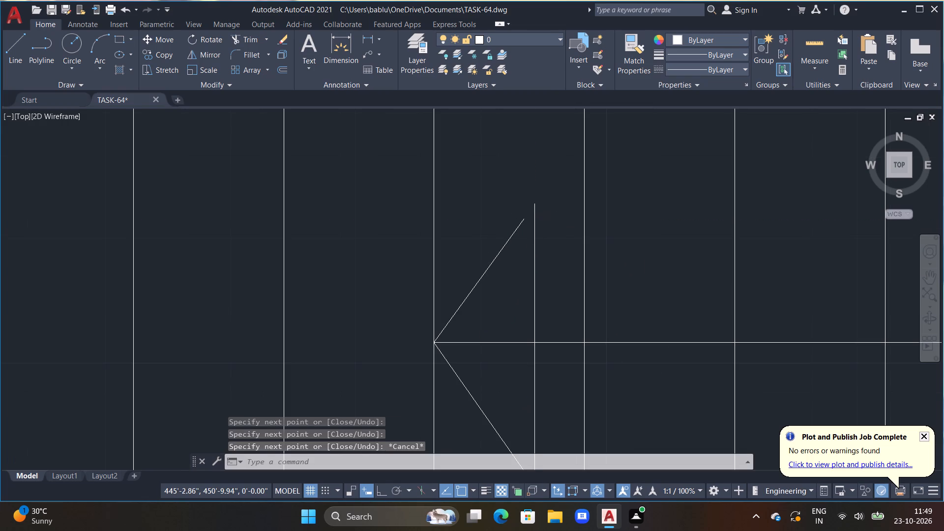
{"action": "type", "text": "EX"}
{"action": "key", "text": "space"}
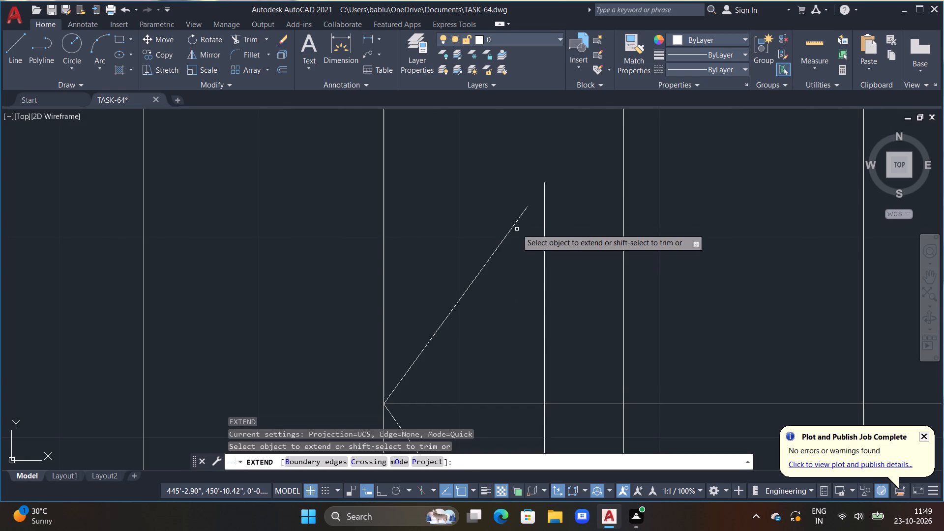
{"action": "double_click", "coordinate": [519, 215]}
{"action": "key", "text": "grave"}
{"action": "key", "text": "Escape"}
Trim the part of the direction line inside the arrowhead triangle.
{"action": "scroll", "coordinate": [521, 237], "scroll_direction": "down", "scroll_amount": 2}
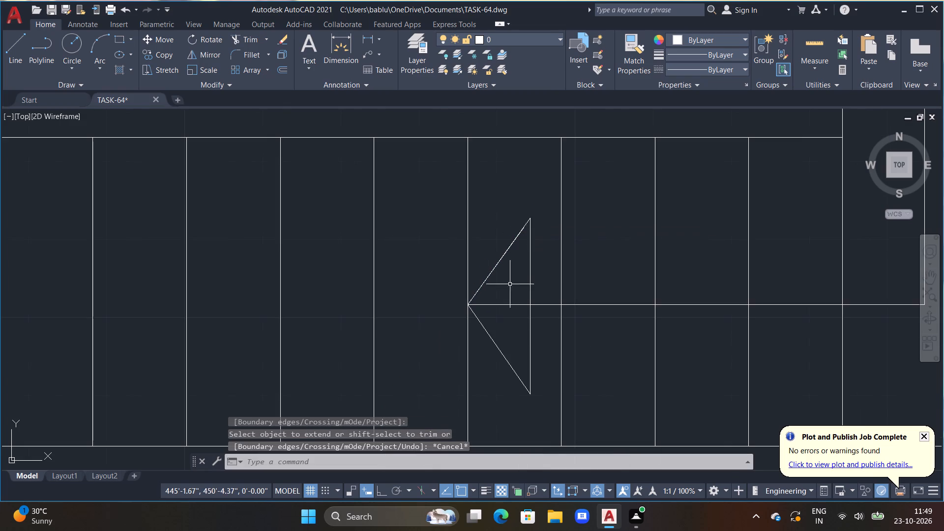
{"action": "middle_click_drag", "start_coordinate": [510, 284], "coordinate": [505, 242]}
{"action": "key", "text": "Escape"}
{"action": "key", "text": "Escape"}
{"action": "key", "text": "t"}
{"action": "type", "text": "R"}
{"action": "key", "text": "space"}
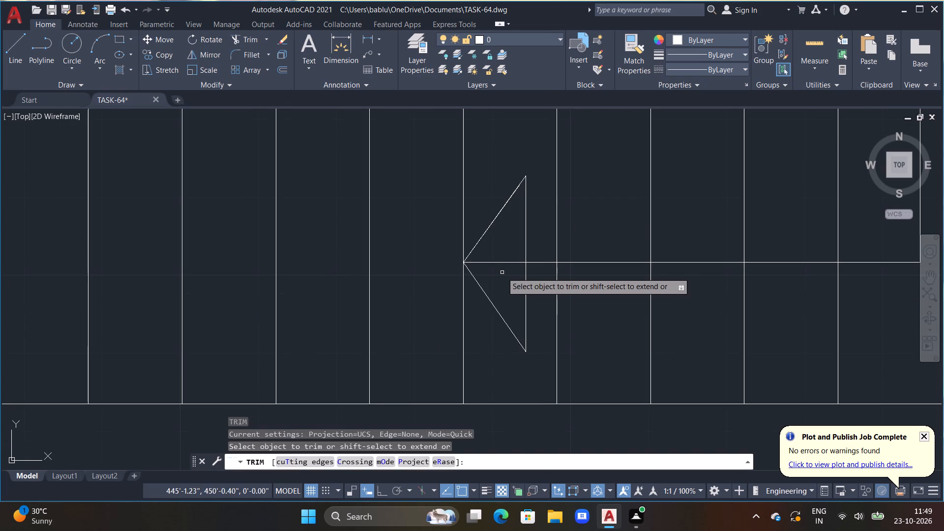
{"action": "double_click", "coordinate": [500, 262]}
{"action": "scroll", "coordinate": [507, 287], "scroll_direction": "down", "scroll_amount": 2}
{"action": "key", "text": "Escape"}
{"action": "scroll", "coordinate": [522, 359], "scroll_direction": "down", "scroll_amount": 2}
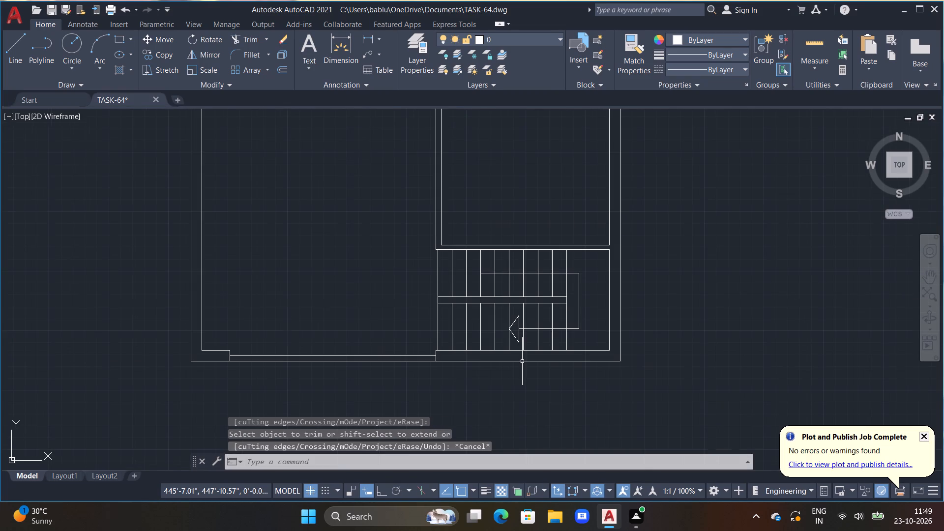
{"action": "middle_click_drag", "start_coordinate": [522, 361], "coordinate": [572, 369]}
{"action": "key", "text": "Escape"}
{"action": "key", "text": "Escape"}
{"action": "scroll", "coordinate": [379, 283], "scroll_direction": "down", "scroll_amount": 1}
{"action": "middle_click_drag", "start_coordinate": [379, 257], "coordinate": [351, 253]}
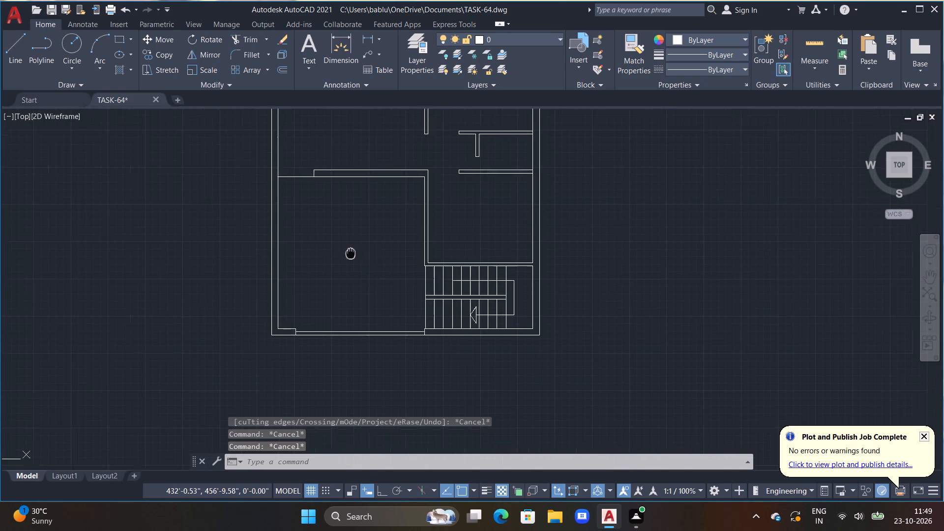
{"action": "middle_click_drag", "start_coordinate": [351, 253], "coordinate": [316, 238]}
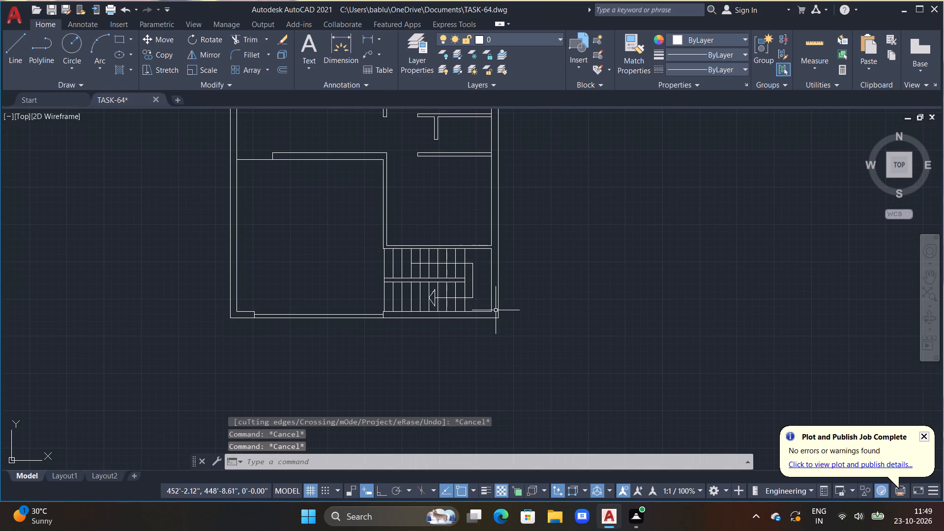
Mark an opening in the right outer wall beside the stair landing with a horizontal line across the wall near the bottom corner, offset 5' upward.
{"action": "middle_click_drag", "start_coordinate": [491, 314], "coordinate": [473, 290]}
{"action": "scroll", "coordinate": [474, 291], "scroll_direction": "up", "scroll_amount": 2}
{"action": "middle_click_drag", "start_coordinate": [443, 267], "coordinate": [456, 319]}
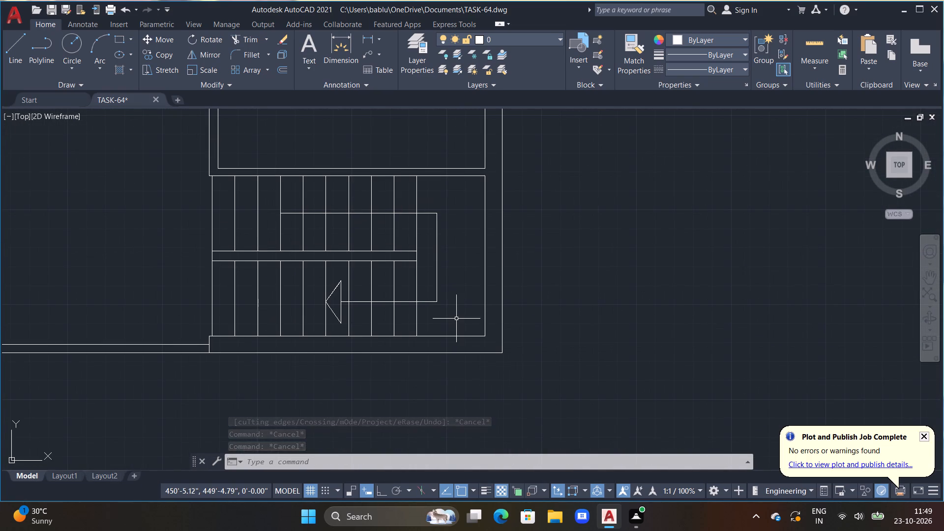
{"action": "type", "text": "L"}
{"action": "key", "text": "space"}
{"action": "left_click", "coordinate": [472, 319]}
{"action": "left_click_drag", "start_coordinate": [472, 319], "coordinate": [477, 319]}
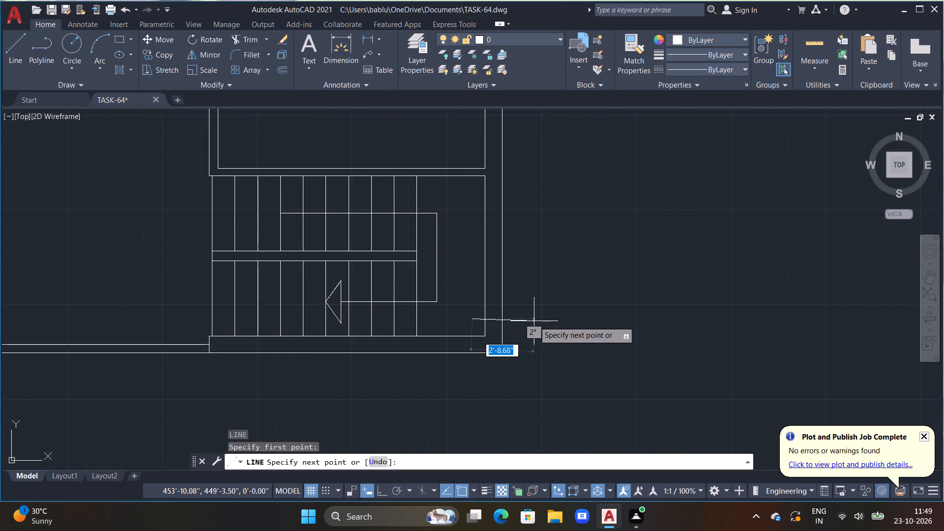
{"action": "key", "text": "F8"}
{"action": "double_click", "coordinate": [534, 321]}
{"action": "key", "text": "Escape"}
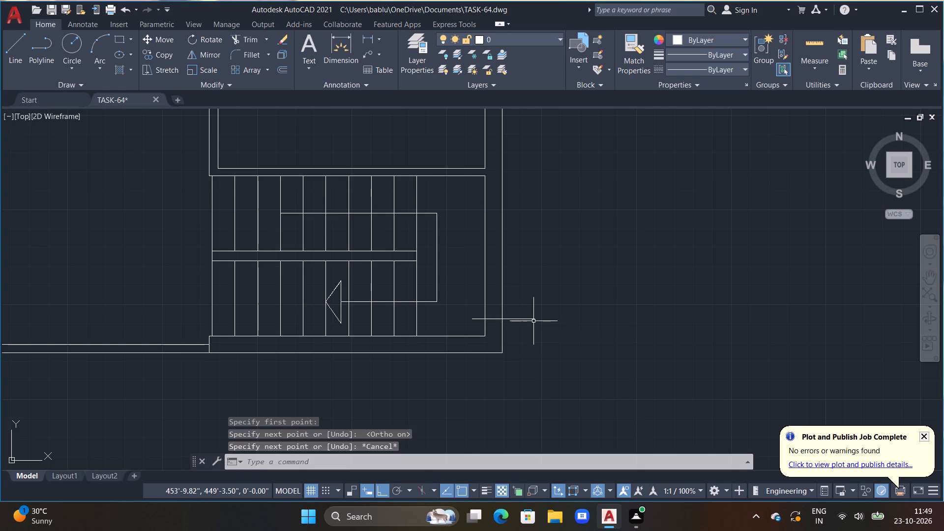
{"action": "type", "text": "OFF 5'"}
{"action": "key", "text": "Return"}
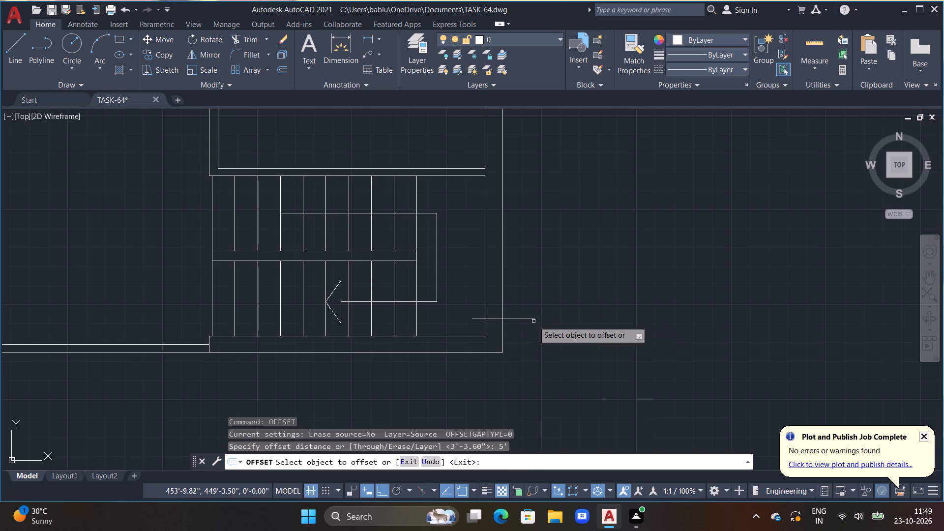
{"action": "left_click", "coordinate": [518, 318]}
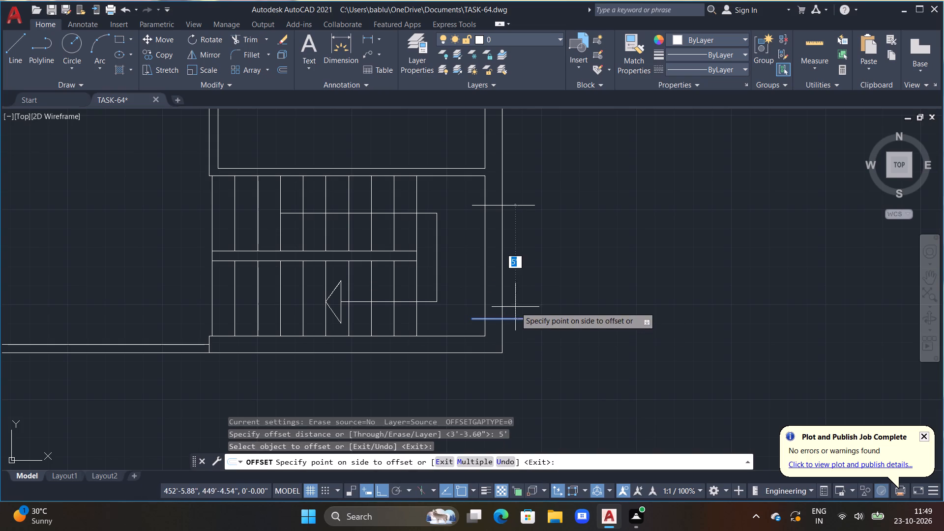
{"action": "double_click", "coordinate": [520, 244]}
Trim both landing opening lines where they extend past the outer and inner faces of the right wall.
{"action": "type", "text": "TR"}
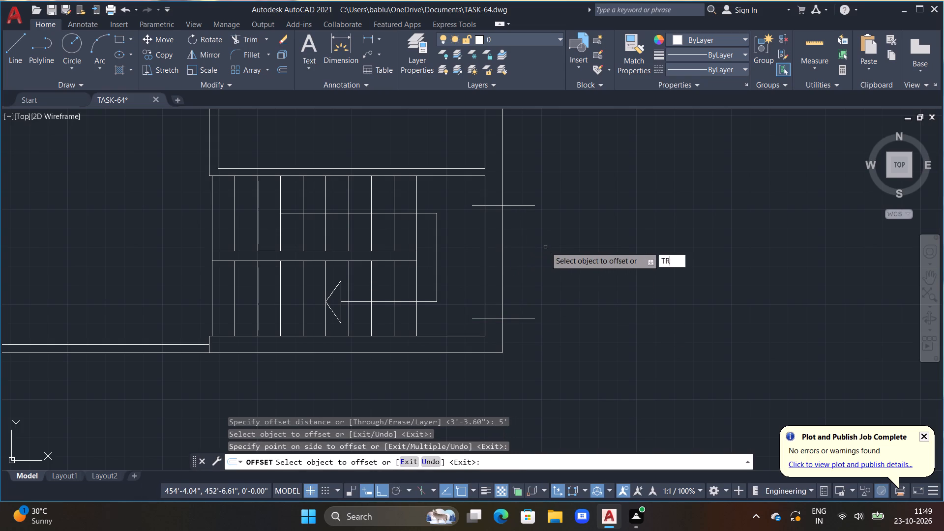
{"action": "key", "text": "space"}
{"action": "left_click_drag", "start_coordinate": [505, 190], "coordinate": [516, 319]}
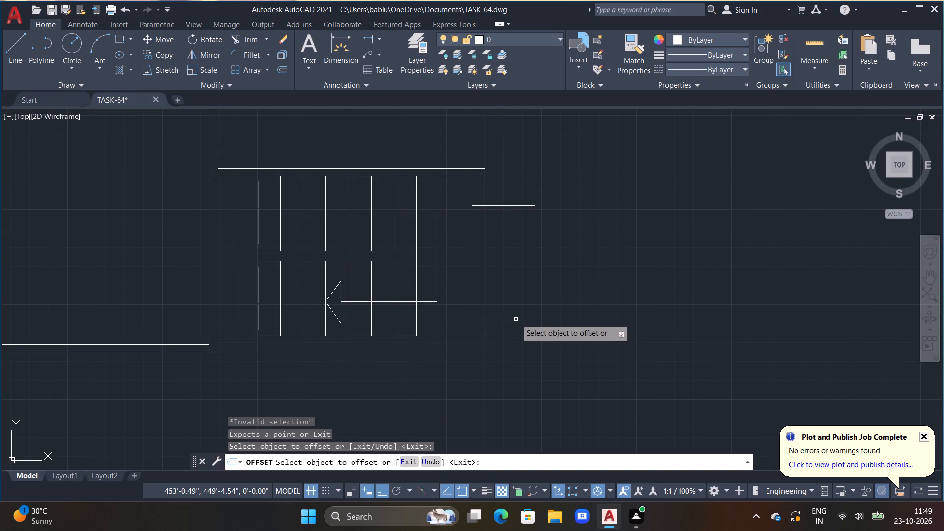
{"action": "key", "text": "Escape"}
{"action": "type", "text": "TR"}
{"action": "key", "text": "space"}
{"action": "left_click_drag", "start_coordinate": [518, 192], "coordinate": [529, 351]}
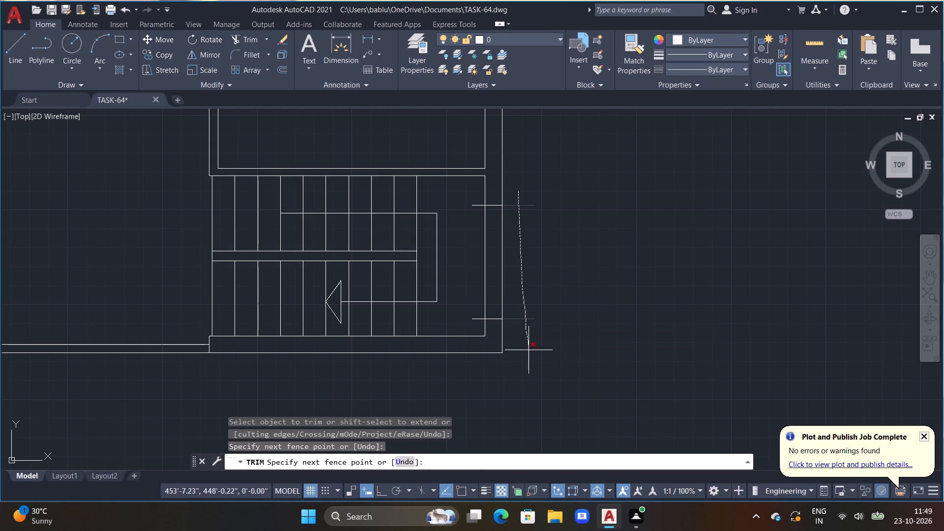
{"action": "left_click_drag", "start_coordinate": [529, 351], "coordinate": [529, 353]}
{"action": "left_click", "coordinate": [529, 353]}
{"action": "left_click", "coordinate": [530, 306]}
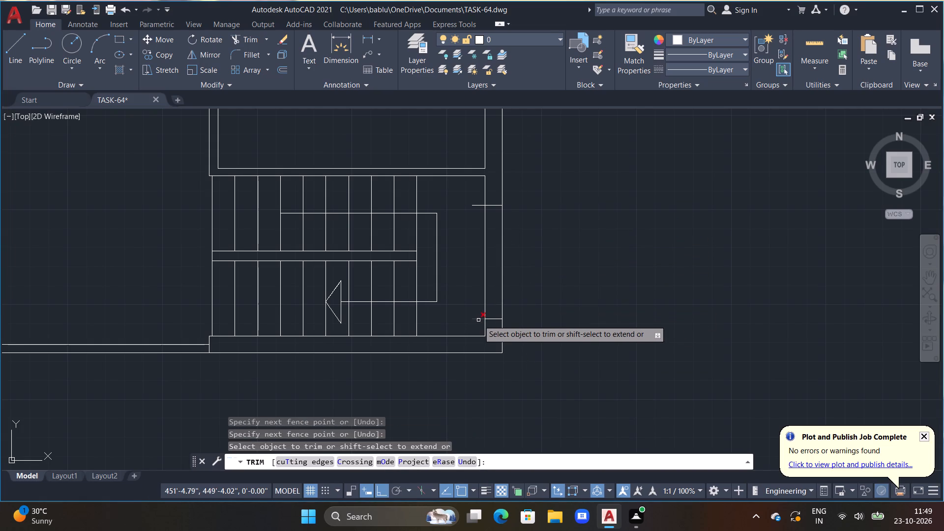
{"action": "left_click", "coordinate": [478, 320]}
{"action": "double_click", "coordinate": [477, 204]}
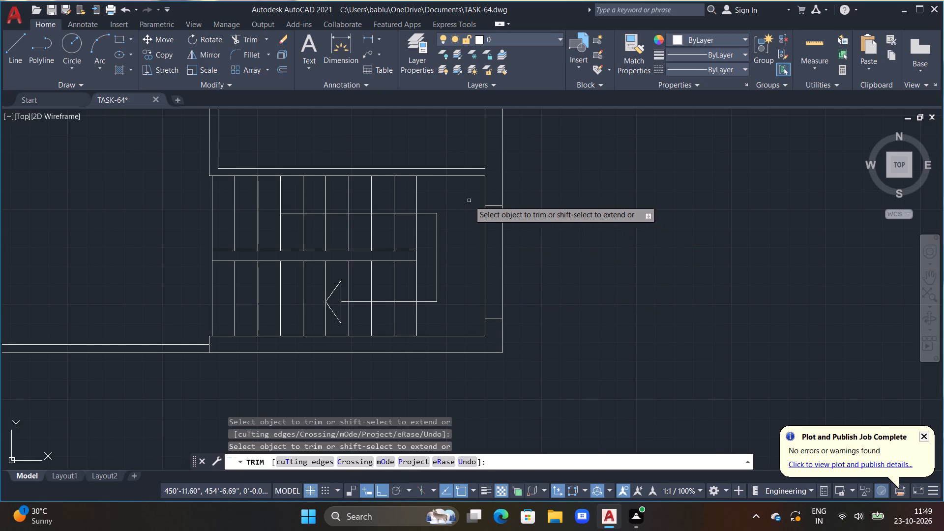
{"action": "scroll", "coordinate": [532, 173], "scroll_direction": "down", "scroll_amount": 1}
{"action": "middle_click_drag", "start_coordinate": [535, 175], "coordinate": [538, 192]}
{"action": "key", "text": "Escape"}
{"action": "key", "text": "Escape"}
Mark another opening in the right outer wall of the room above the staircase with a horizontal line across the wall, offset 5' upward.
{"action": "middle_click_drag", "start_coordinate": [531, 164], "coordinate": [541, 295]}
{"action": "scroll", "coordinate": [541, 294], "scroll_direction": "down", "scroll_amount": 1}
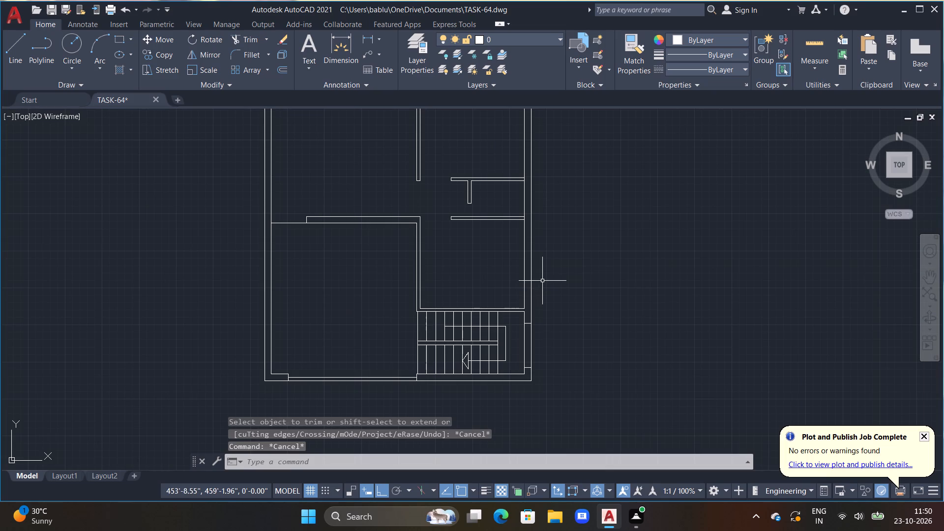
{"action": "middle_click_drag", "start_coordinate": [544, 279], "coordinate": [519, 260]}
{"action": "scroll", "coordinate": [516, 254], "scroll_direction": "up", "scroll_amount": 1}
{"action": "type", "text": "L"}
{"action": "key", "text": "space"}
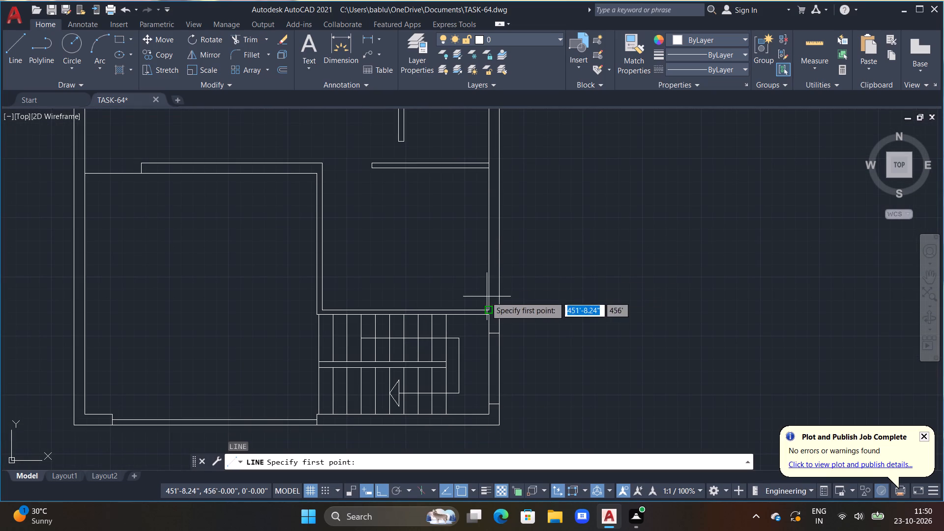
{"action": "double_click", "coordinate": [480, 269]}
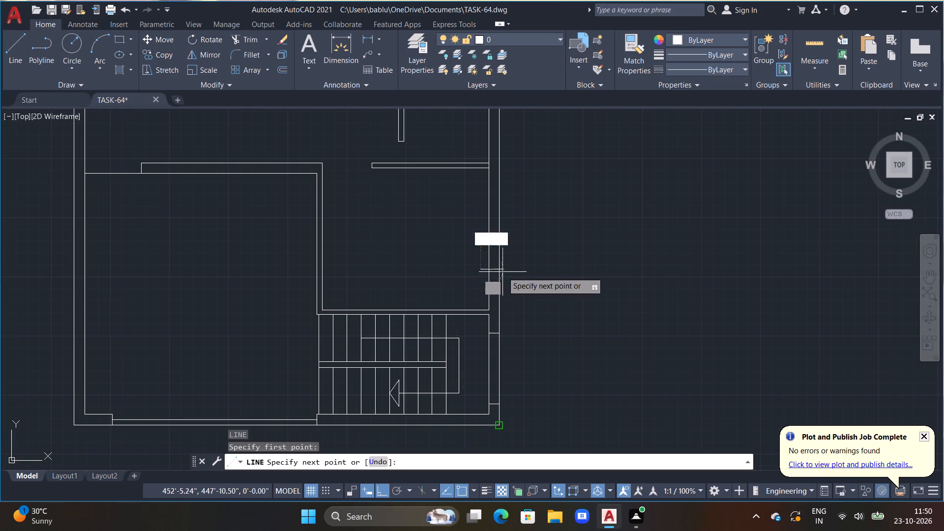
{"action": "left_click", "coordinate": [522, 269]}
{"action": "key", "text": "Escape"}
{"action": "type", "text": "OFF"}
{"action": "key", "text": "space"}
{"action": "type", "text": "4'"}
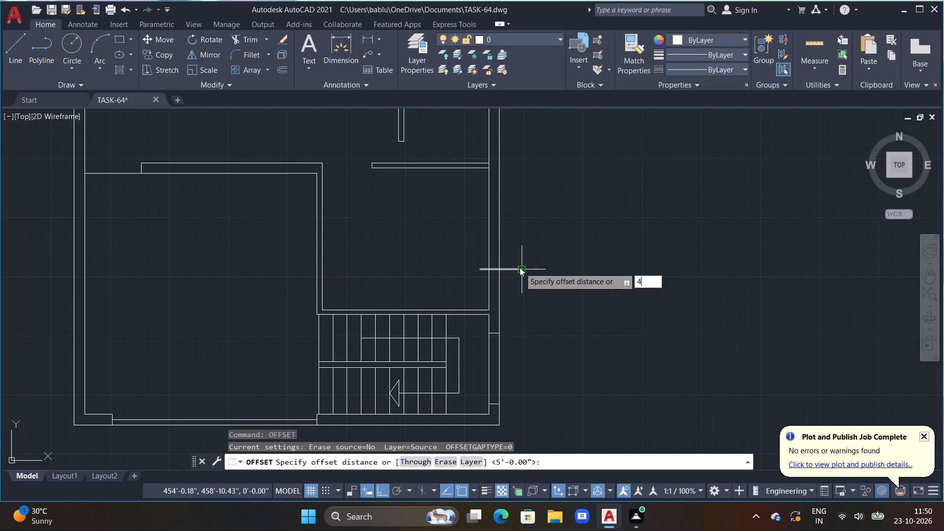
{"action": "key", "text": "Return"}
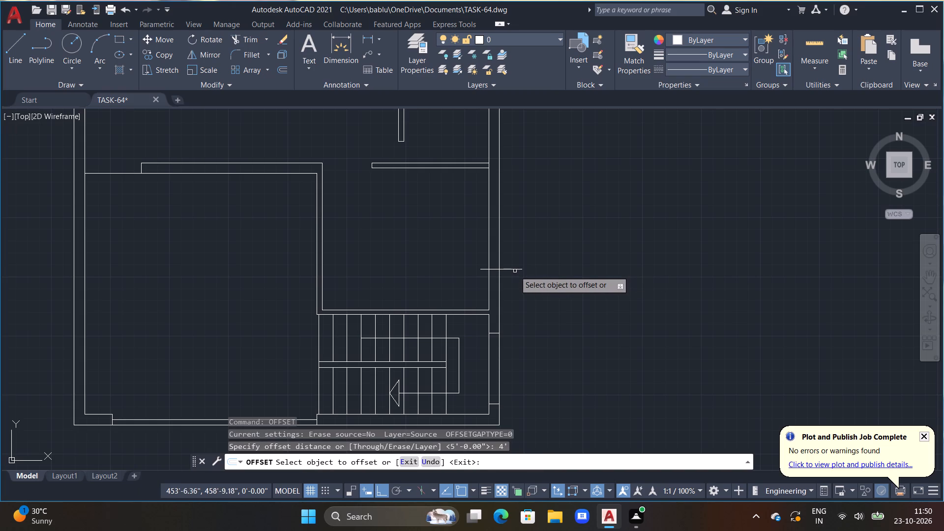
{"action": "left_click", "coordinate": [513, 268]}
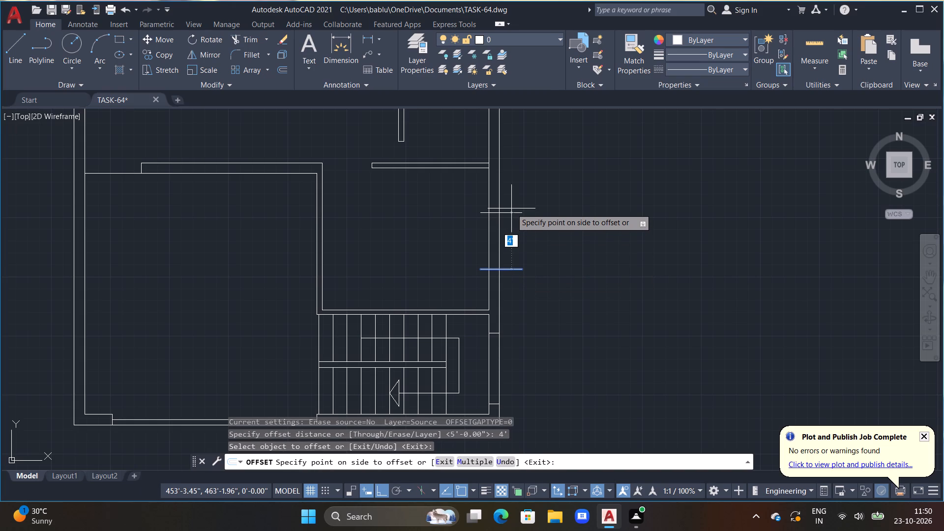
{"action": "type", "text": "5'"}
{"action": "key", "text": "Return"}
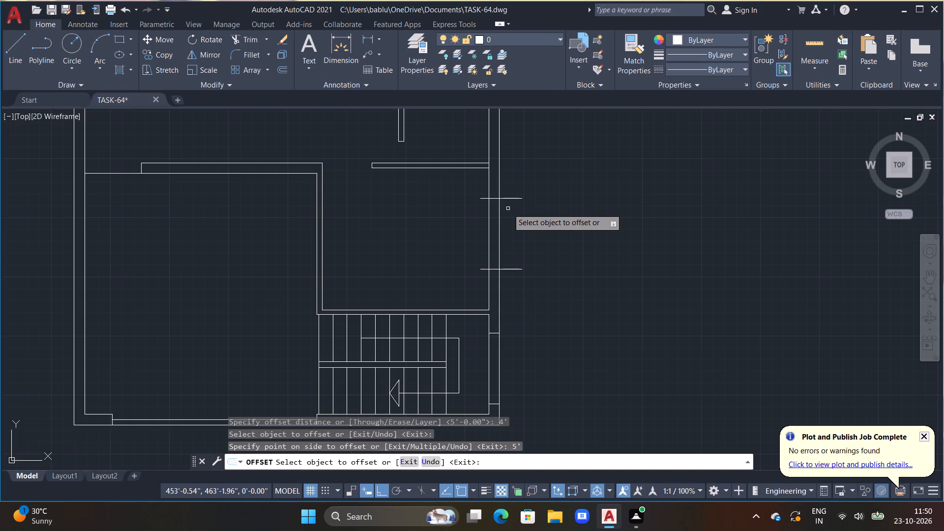
Trim both opening lines of the room above the staircase where they extend past the right wall's outer and inner faces.
{"action": "key", "text": "Escape"}
{"action": "type", "text": "TR"}
{"action": "key", "text": "space"}
{"action": "left_click_drag", "start_coordinate": [509, 189], "coordinate": [507, 201]}
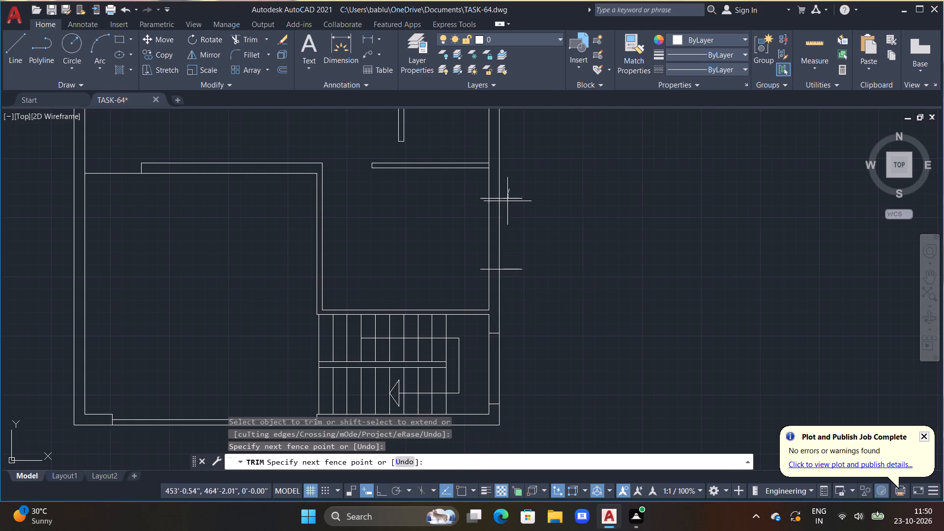
{"action": "left_click_drag", "start_coordinate": [507, 201], "coordinate": [510, 283]}
{"action": "left_click", "coordinate": [483, 272]}
{"action": "left_click_drag", "start_coordinate": [483, 272], "coordinate": [483, 265]}
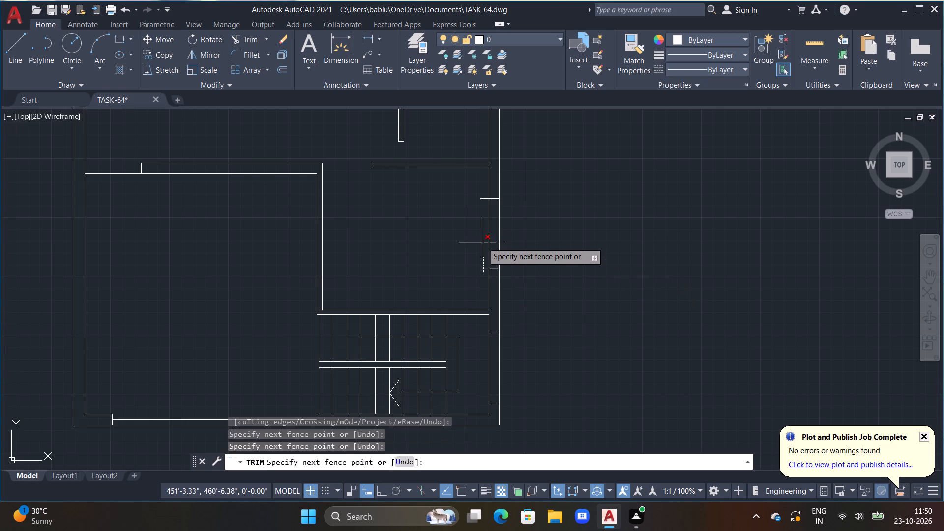
{"action": "left_click", "coordinate": [484, 195]}
{"action": "scroll", "coordinate": [501, 190], "scroll_direction": "down", "scroll_amount": 1}
{"action": "middle_click_drag", "start_coordinate": [508, 181], "coordinate": [508, 186]}
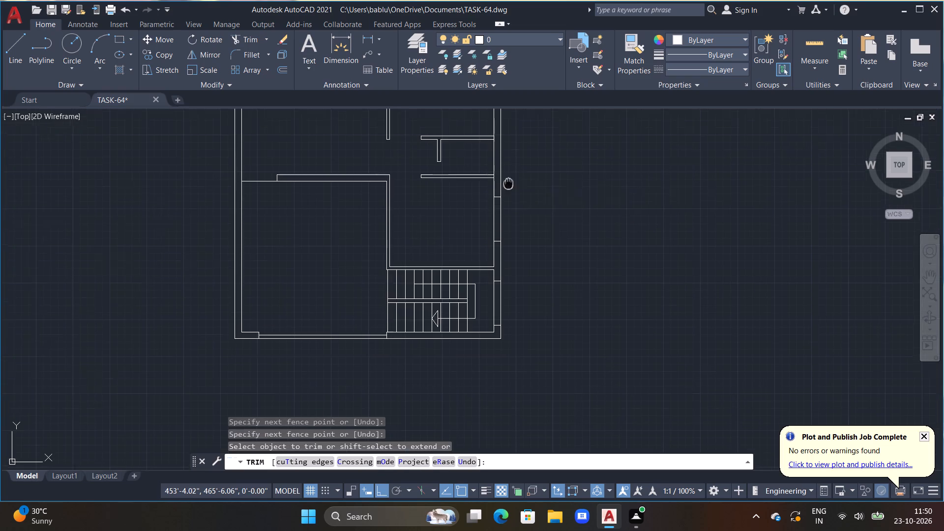
{"action": "middle_click_drag", "start_coordinate": [508, 186], "coordinate": [501, 239]}
{"action": "key", "text": "Escape"}
{"action": "key", "text": "Escape"}
{"action": "key", "text": "Escape"}
{"action": "key", "text": "Escape"}
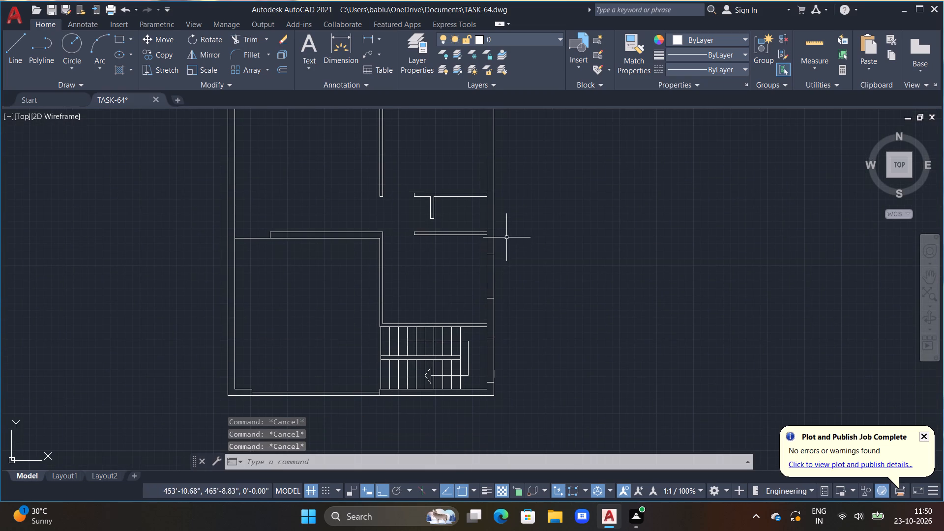
Trim the right wall's inner face line across the end of the horizontal partition above the room next to the staircase.
{"action": "scroll", "coordinate": [505, 232], "scroll_direction": "up", "scroll_amount": 3}
{"action": "key", "text": "t"}
{"action": "key", "text": "r"}
{"action": "key", "text": "space"}
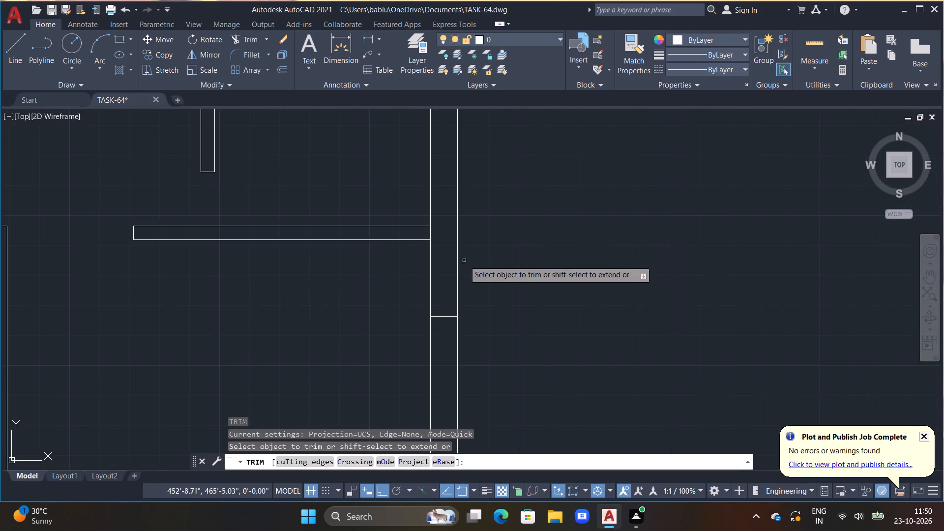
{"action": "left_click", "coordinate": [431, 233]}
{"action": "scroll", "coordinate": [446, 236], "scroll_direction": "down", "scroll_amount": 2}
{"action": "key", "text": "Escape"}
{"action": "key", "text": "Escape"}
{"action": "scroll", "coordinate": [506, 260], "scroll_direction": "down", "scroll_amount": 1}
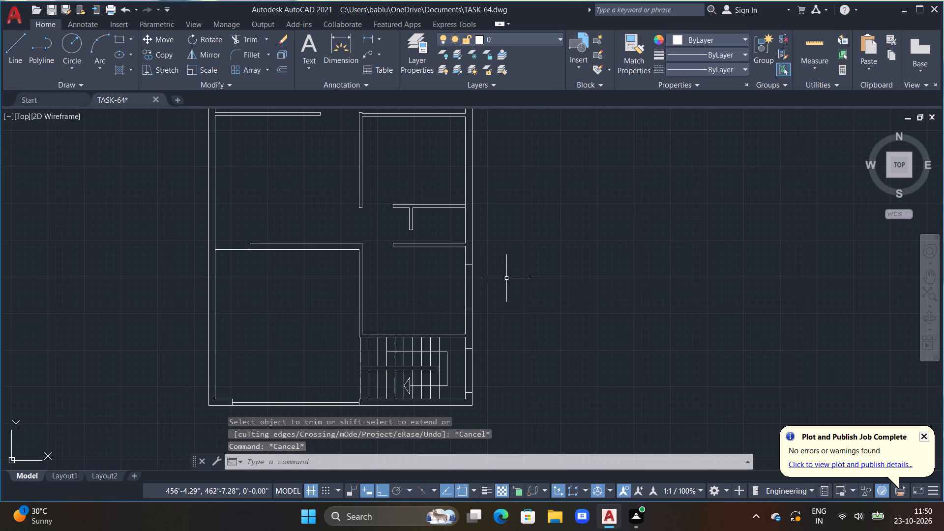
Mark an opening in the small room's right outer wall with a horizontal line about 2'-4" long across the wall, offset 2' downward.
{"action": "middle_click", "coordinate": [506, 283]}
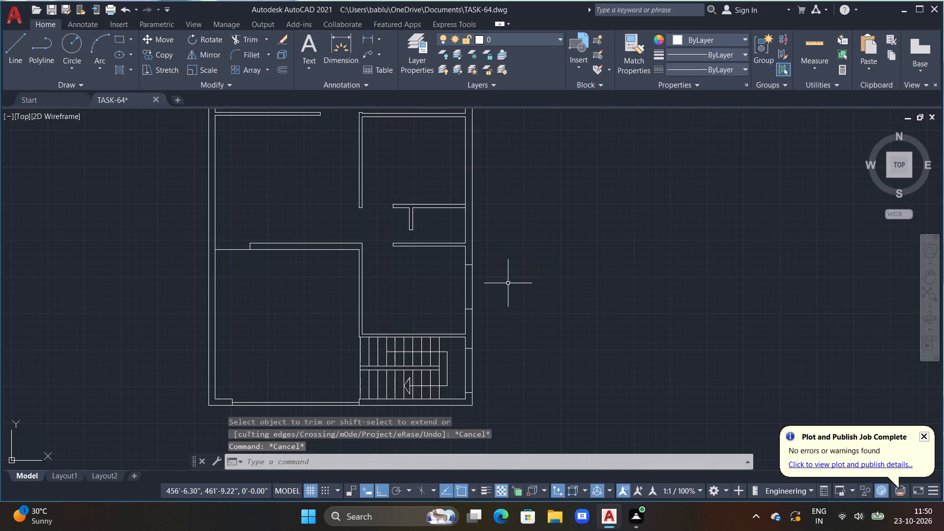
{"action": "middle_click_drag", "start_coordinate": [512, 246], "coordinate": [511, 278]}
{"action": "scroll", "coordinate": [476, 254], "scroll_direction": "up", "scroll_amount": 2}
{"action": "middle_click", "coordinate": [477, 255]}
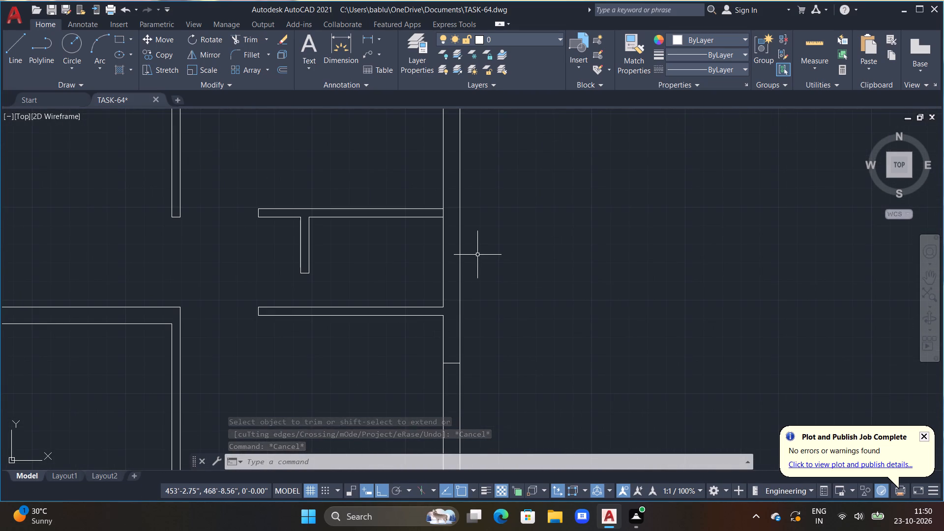
{"action": "key", "text": "l"}
{"action": "scroll", "coordinate": [477, 255], "scroll_direction": "up", "scroll_amount": 1}
{"action": "key", "text": "space"}
{"action": "left_click_drag", "start_coordinate": [408, 218], "coordinate": [422, 218]}
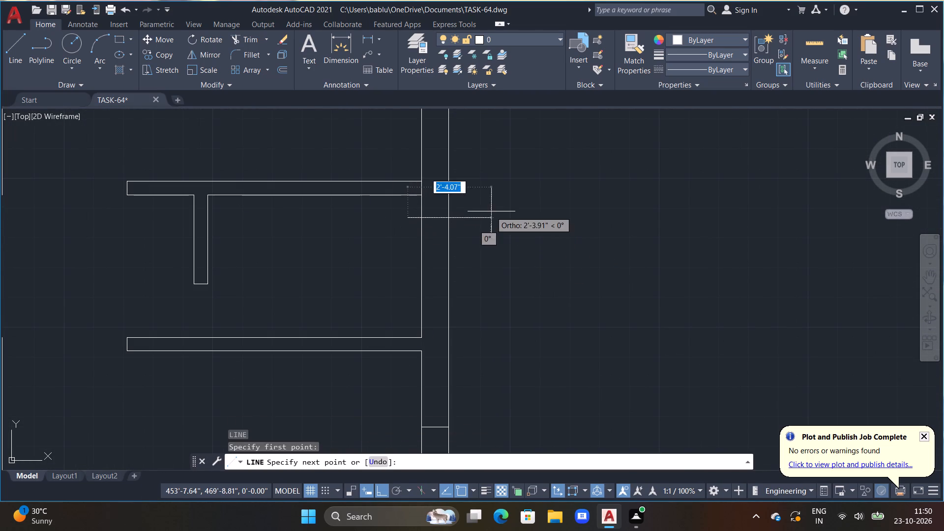
{"action": "left_click", "coordinate": [491, 211]}
{"action": "key", "text": "Escape"}
{"action": "type", "text": "OFF 2'"}
{"action": "key", "text": "Return"}
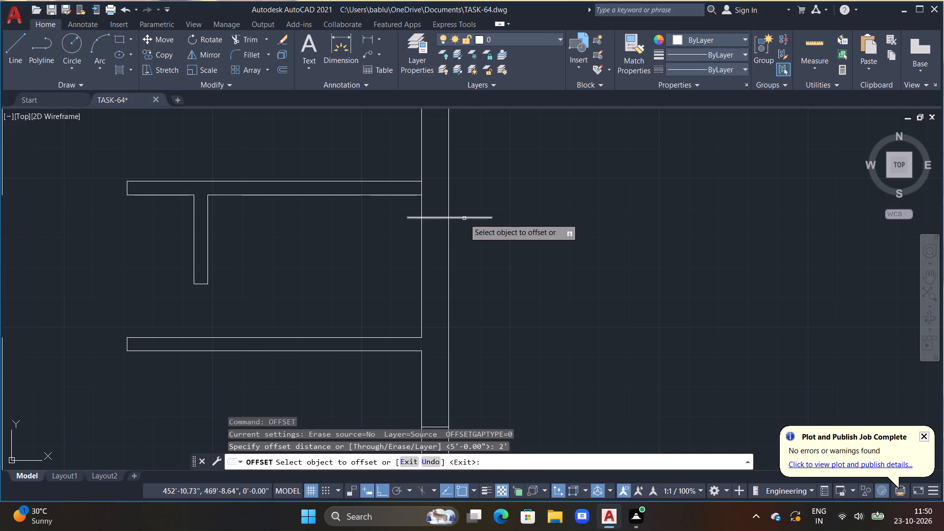
{"action": "left_click", "coordinate": [464, 218]}
{"action": "left_click", "coordinate": [472, 291]}
{"action": "key", "text": "Escape"}
Trim both 2' opening lines where they extend past the outer and inner faces of the right wall.
{"action": "type", "text": "TR"}
{"action": "key", "text": "space"}
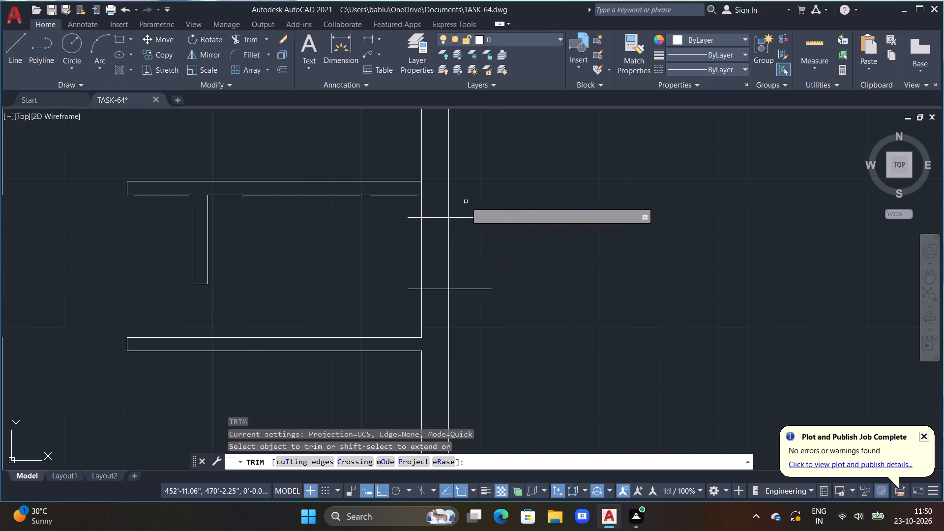
{"action": "left_click_drag", "start_coordinate": [465, 201], "coordinate": [469, 290]}
{"action": "left_click_drag", "start_coordinate": [469, 292], "coordinate": [469, 297]}
{"action": "left_click", "coordinate": [499, 288]}
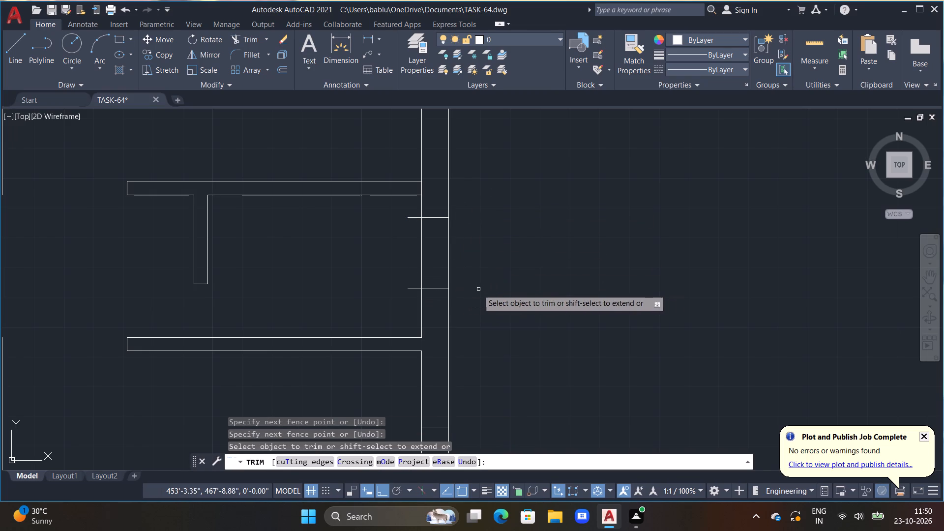
{"action": "left_click_drag", "start_coordinate": [416, 292], "coordinate": [414, 283]}
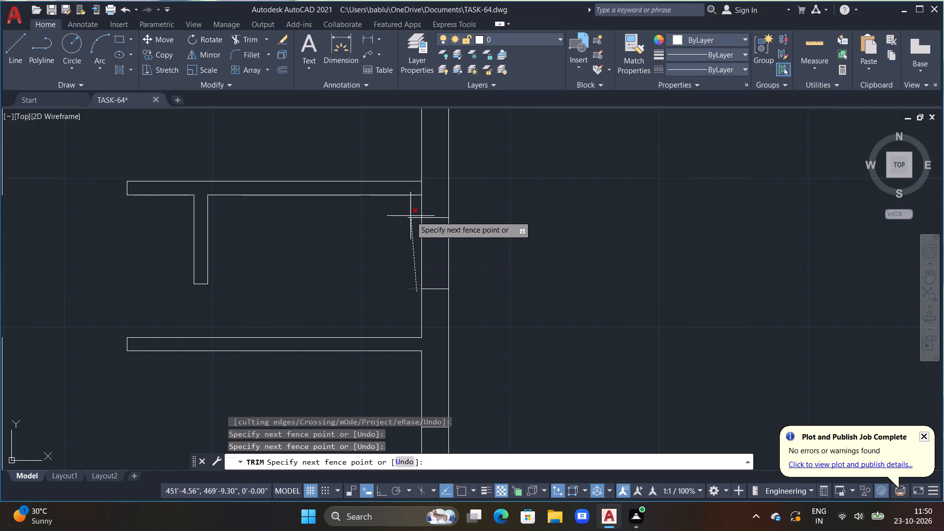
{"action": "double_click", "coordinate": [411, 215]}
Trim the right wall's inner face line across the end of the small room's upper partition.
{"action": "double_click", "coordinate": [420, 190]}
{"action": "scroll", "coordinate": [504, 196], "scroll_direction": "down", "scroll_amount": 1}
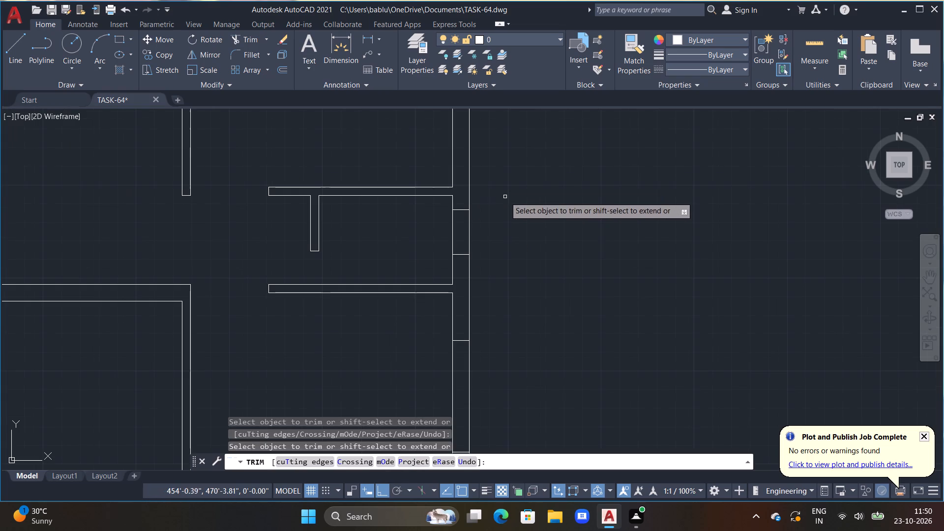
{"action": "key", "text": "Escape"}
Mark an opening in the right outer wall of the room above the small room with a horizontal line across the wall, offset 5' upward.
{"action": "scroll", "coordinate": [508, 197], "scroll_direction": "down", "scroll_amount": 1}
{"action": "middle_click_drag", "start_coordinate": [508, 198], "coordinate": [487, 236]}
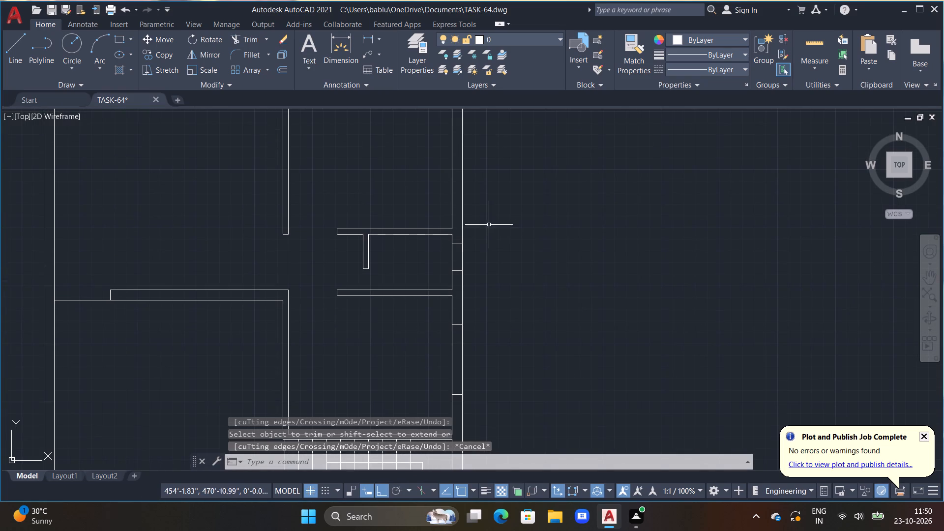
{"action": "middle_click_drag", "start_coordinate": [491, 221], "coordinate": [480, 244]}
{"action": "scroll", "coordinate": [465, 248], "scroll_direction": "up", "scroll_amount": 1}
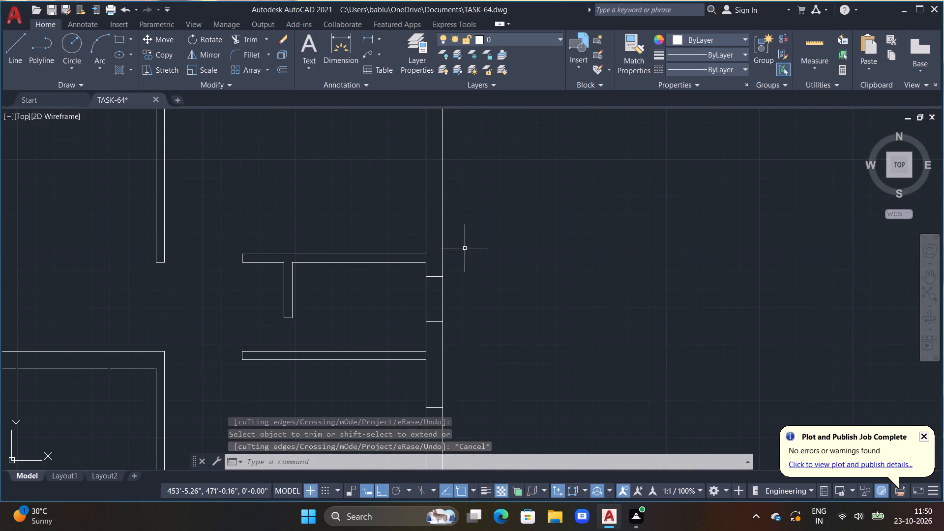
{"action": "key", "text": "l"}
{"action": "key", "text": "space"}
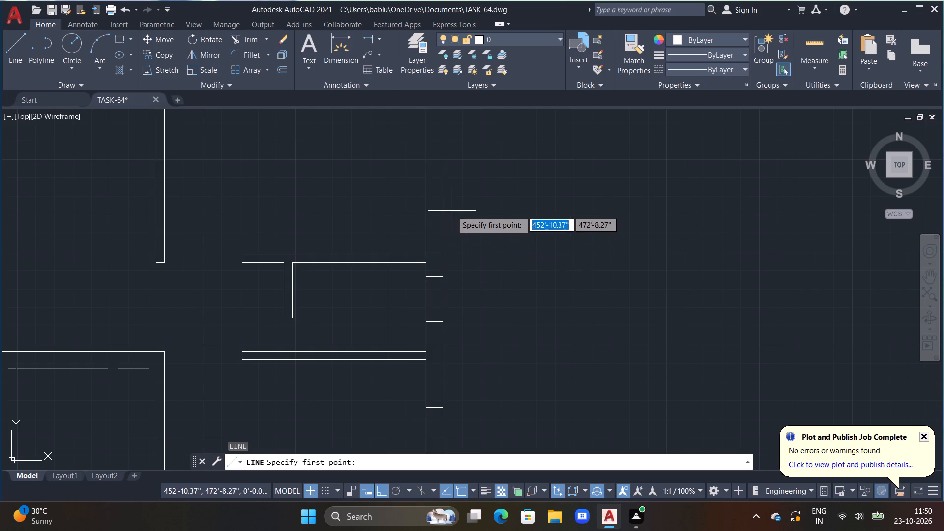
{"action": "left_click", "coordinate": [417, 200]}
{"action": "left_click", "coordinate": [482, 199]}
{"action": "scroll", "coordinate": [484, 205], "scroll_direction": "down", "scroll_amount": 2}
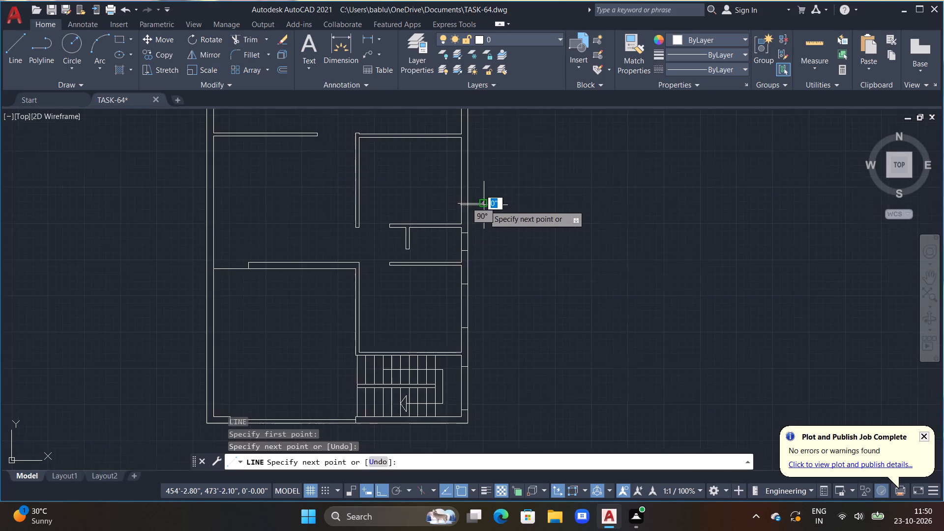
{"action": "middle_click_drag", "start_coordinate": [485, 206], "coordinate": [478, 277]}
{"action": "key", "text": "Escape"}
{"action": "type", "text": "OFF 4'"}
{"action": "key", "text": "Return"}
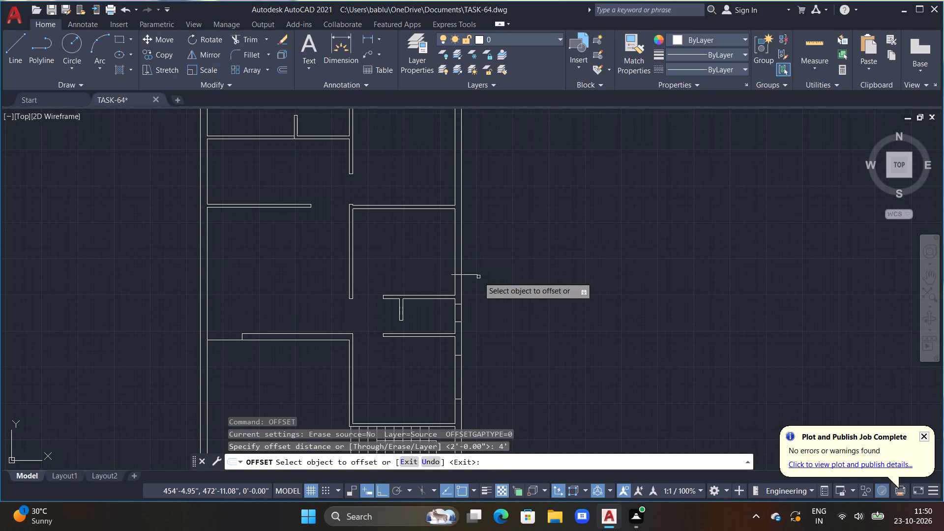
{"action": "left_click", "coordinate": [468, 275]}
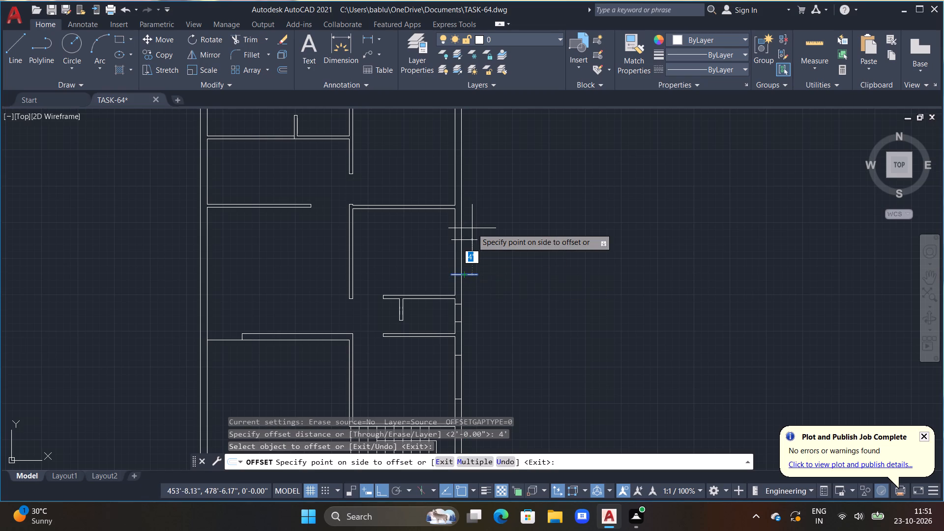
{"action": "type", "text": "5'"}
{"action": "key", "text": "Return"}
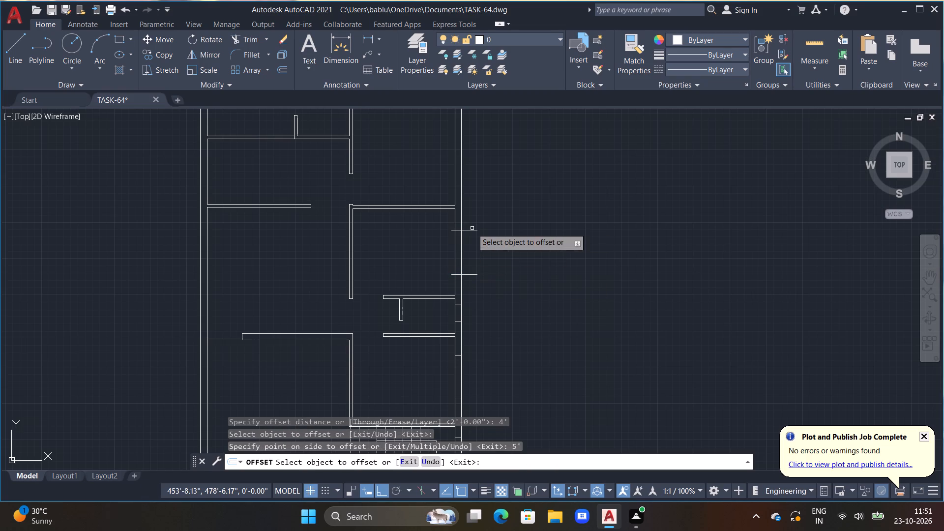
{"action": "key", "text": "Escape"}
Trim both opening lines of the room above the small room where they extend past the right wall's outer and inner faces.
{"action": "type", "text": "TR"}
{"action": "key", "text": "space"}
{"action": "left_click_drag", "start_coordinate": [471, 222], "coordinate": [477, 306]}
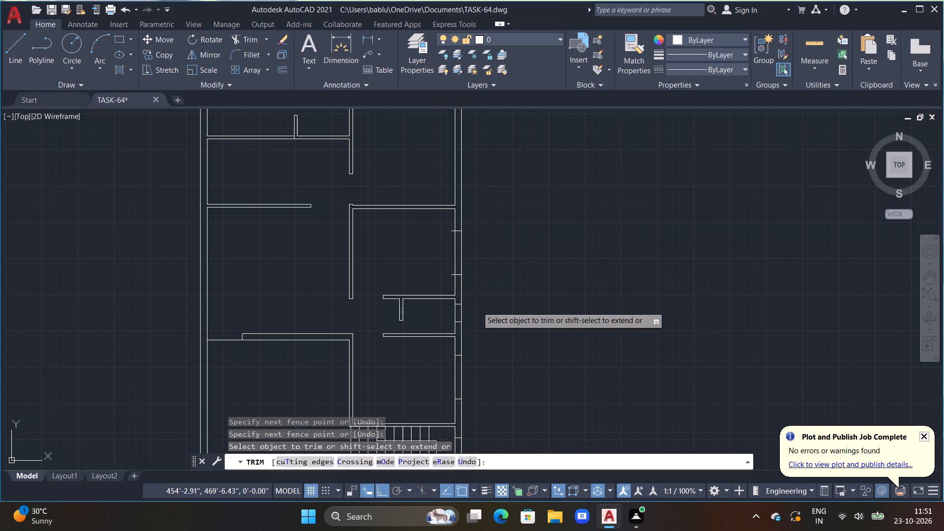
{"action": "left_click", "coordinate": [477, 306]}
{"action": "left_click", "coordinate": [475, 288]}
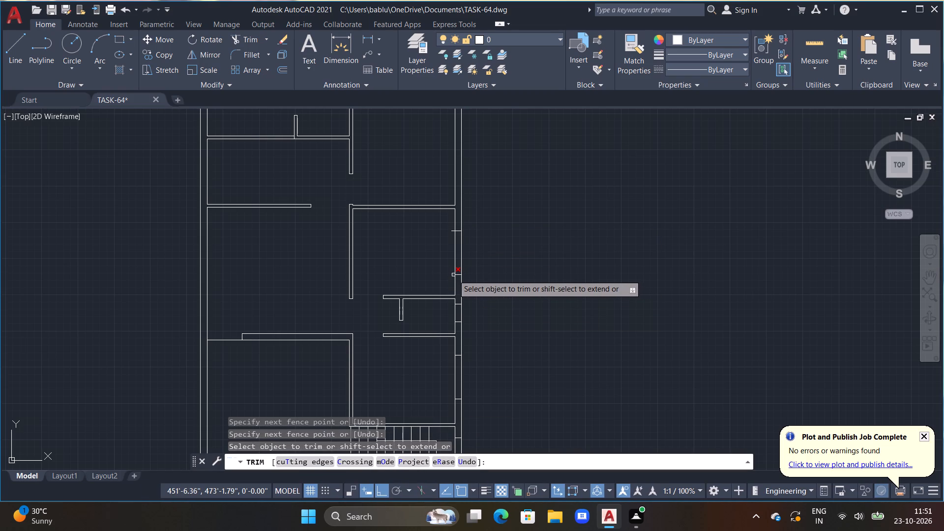
{"action": "double_click", "coordinate": [453, 275]}
{"action": "double_click", "coordinate": [451, 231]}
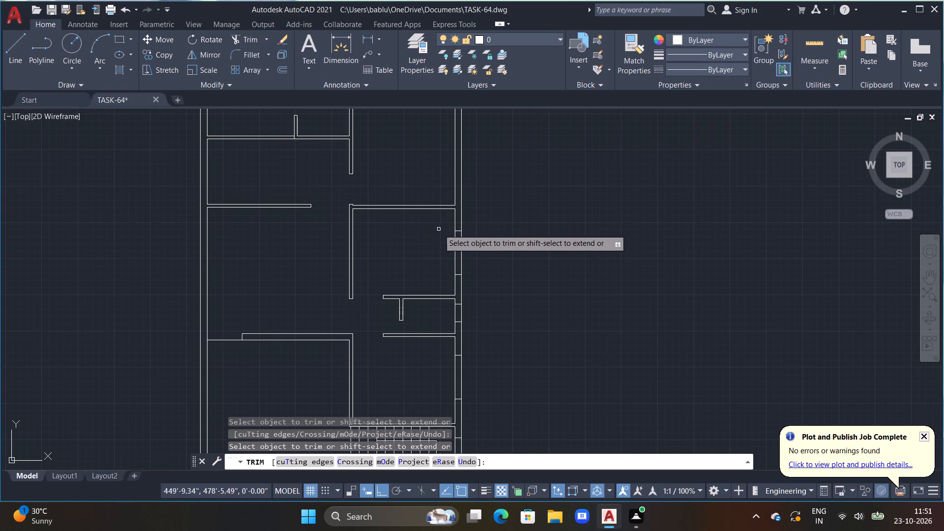
{"action": "scroll", "coordinate": [440, 234], "scroll_direction": "down", "scroll_amount": 1}
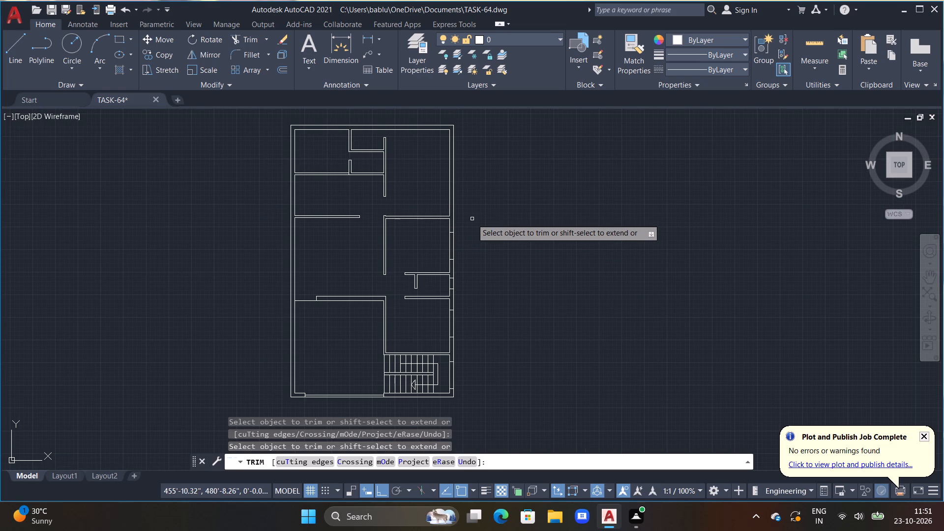
{"action": "middle_click_drag", "start_coordinate": [474, 216], "coordinate": [454, 366]}
{"action": "key", "text": "Escape"}
{"action": "key", "text": "Escape"}
{"action": "key", "text": "Escape"}
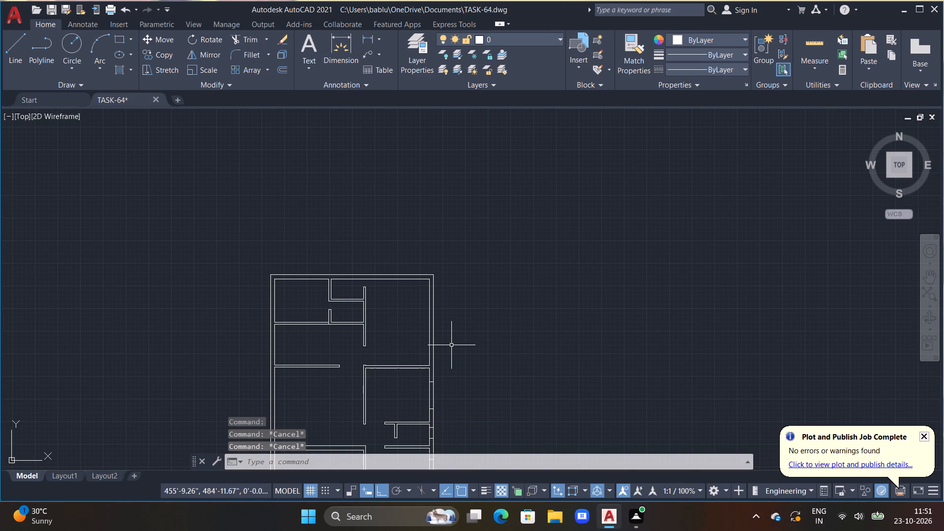
Mark an opening in the top-right room's right outer wall with a horizontal line across the wall, offset 5' upward.
{"action": "type", "text": "L"}
{"action": "key", "text": "space"}
{"action": "middle_click_drag", "start_coordinate": [448, 371], "coordinate": [463, 361]}
{"action": "scroll", "coordinate": [457, 358], "scroll_direction": "up", "scroll_amount": 1}
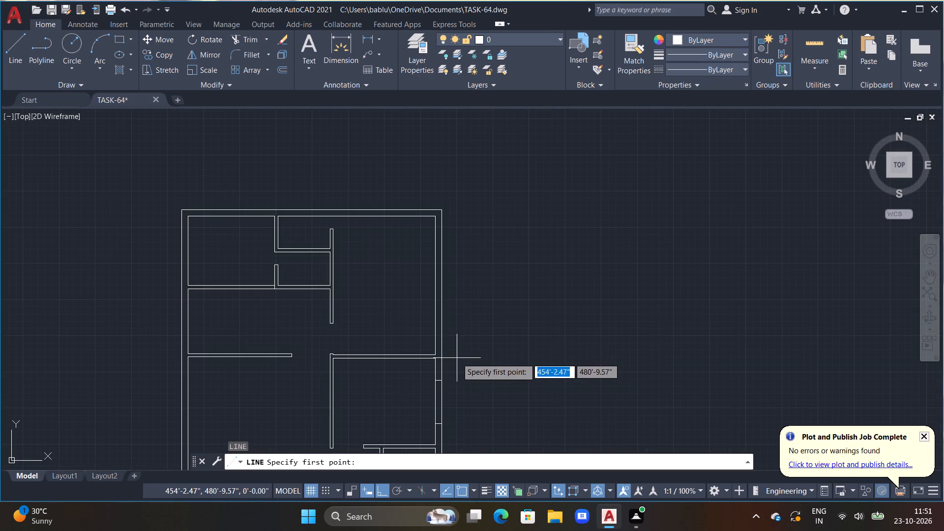
{"action": "double_click", "coordinate": [424, 303]}
{"action": "left_click", "coordinate": [470, 302]}
{"action": "key", "text": "Escape"}
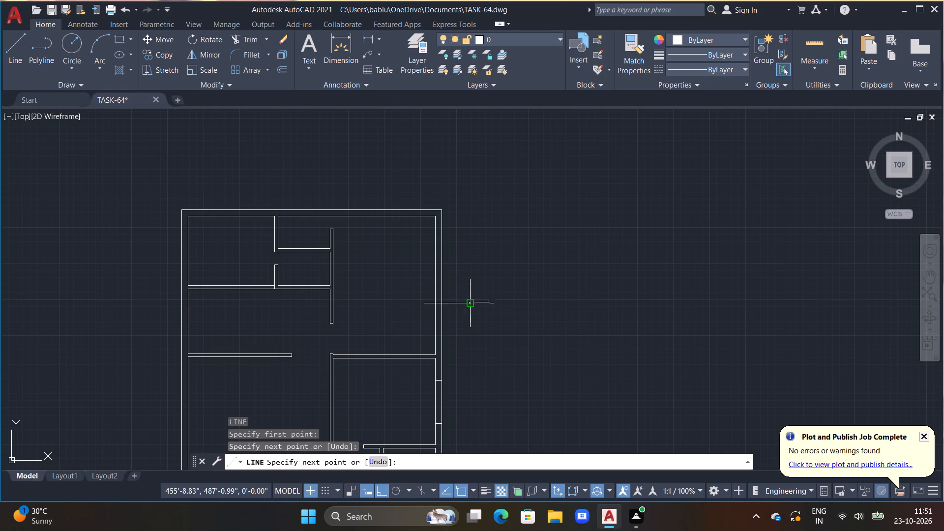
{"action": "type", "text": "OFF 5'"}
{"action": "key", "text": "Return"}
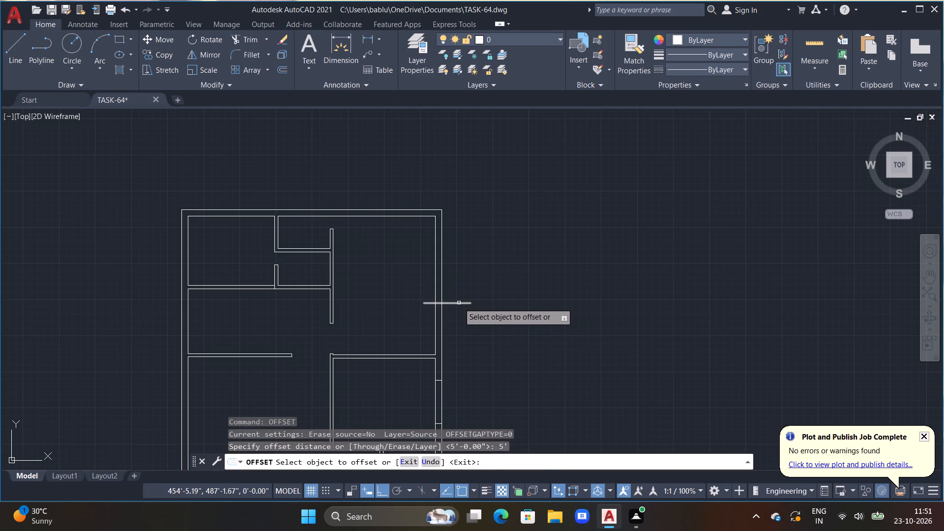
{"action": "left_click", "coordinate": [458, 301]}
{"action": "left_click", "coordinate": [456, 304]}
{"action": "left_click_drag", "start_coordinate": [456, 304], "coordinate": [455, 297]}
{"action": "left_click", "coordinate": [444, 241]}
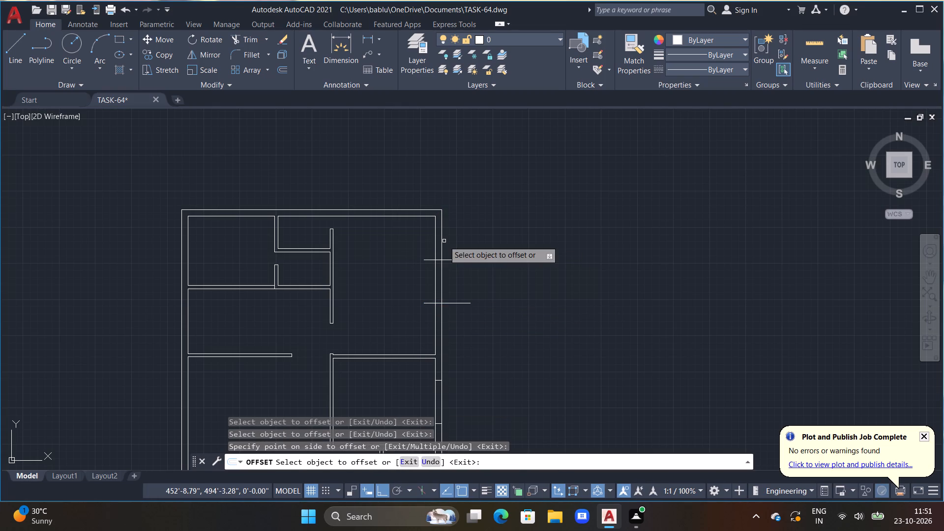
{"action": "key", "text": "Escape"}
Trim both opening lines of the top-right room where they extend past the outer and inner faces of the right wall.
{"action": "type", "text": "TR"}
{"action": "key", "text": "space"}
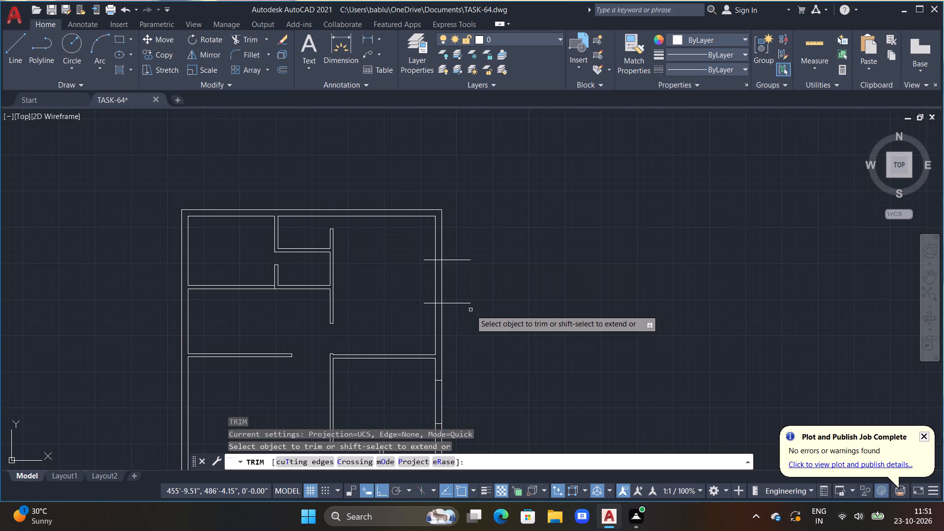
{"action": "left_click_drag", "start_coordinate": [459, 250], "coordinate": [462, 309]}
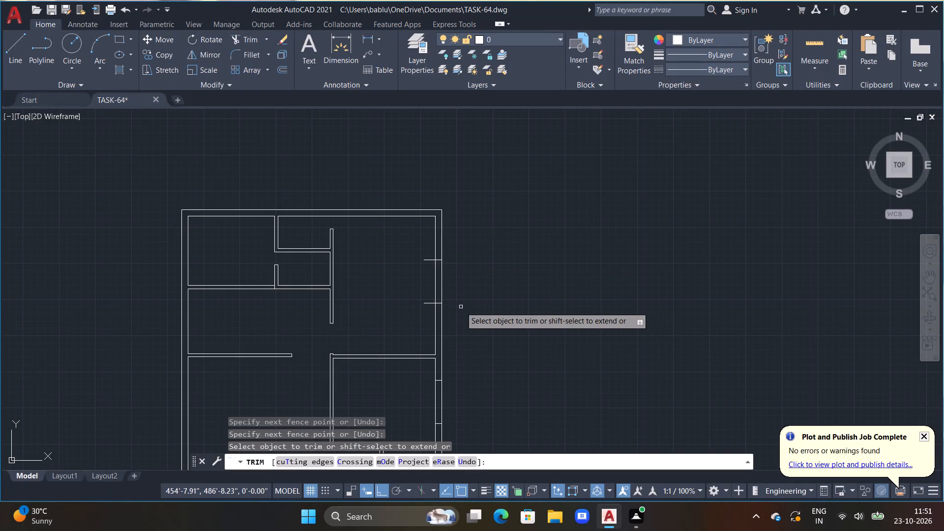
{"action": "left_click_drag", "start_coordinate": [431, 305], "coordinate": [427, 248]}
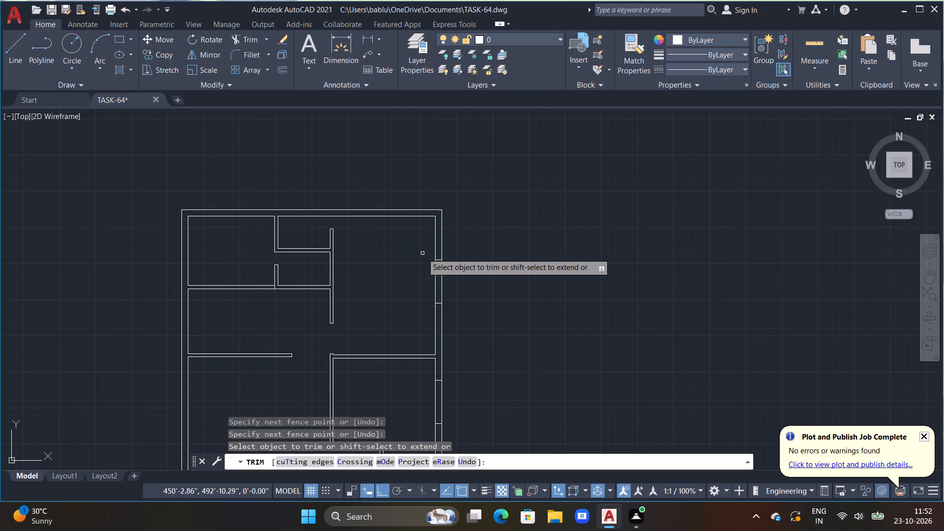
{"action": "key", "text": "Escape"}
Mark an opening in the top-right room's upper outer wall with a vertical line across the wall, offset 5' to the left.
{"action": "middle_click_drag", "start_coordinate": [389, 300], "coordinate": [393, 300]}
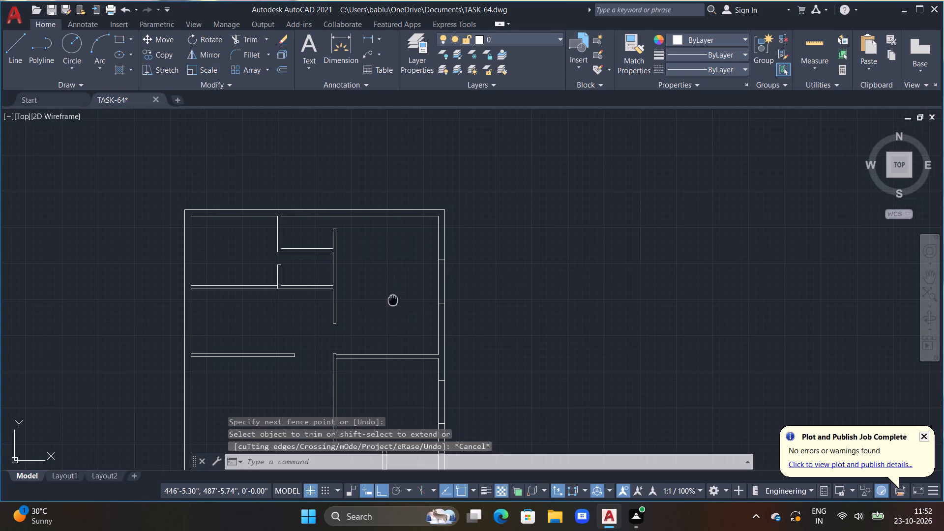
{"action": "middle_click_drag", "start_coordinate": [393, 300], "coordinate": [441, 313]}
{"action": "key", "text": "Escape"}
{"action": "scroll", "coordinate": [441, 313], "scroll_direction": "down", "scroll_amount": 1}
{"action": "scroll", "coordinate": [442, 290], "scroll_direction": "up", "scroll_amount": 1}
{"action": "middle_click_drag", "start_coordinate": [441, 289], "coordinate": [445, 323]}
{"action": "scroll", "coordinate": [445, 323], "scroll_direction": "up", "scroll_amount": 1}
{"action": "type", "text": "L"}
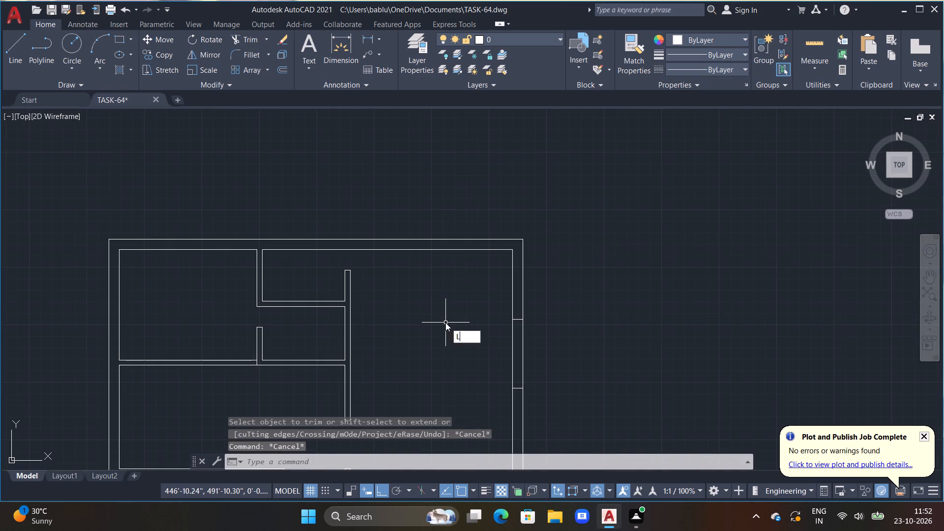
{"action": "key", "text": "space"}
{"action": "left_click_drag", "start_coordinate": [462, 223], "coordinate": [465, 245]}
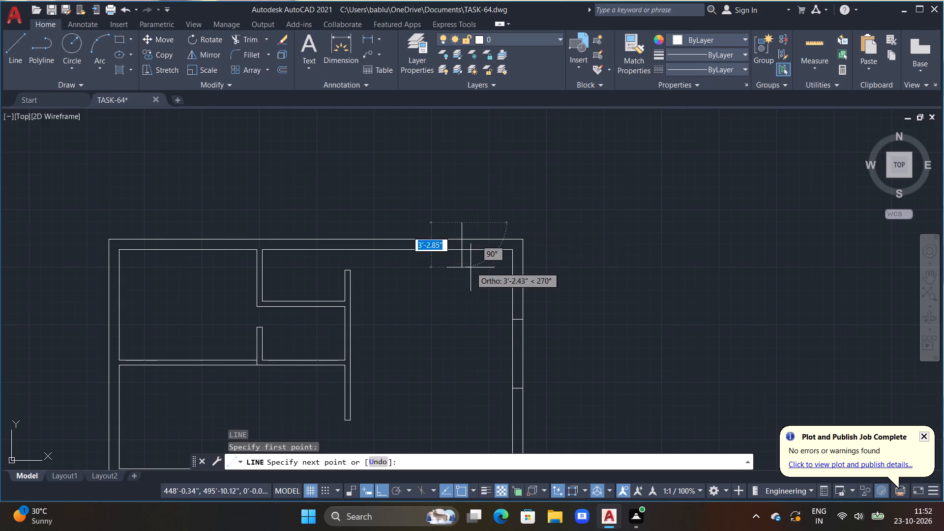
{"action": "left_click", "coordinate": [472, 279]}
{"action": "key", "text": "Escape"}
{"action": "type", "text": "OFF"}
{"action": "key", "text": "space"}
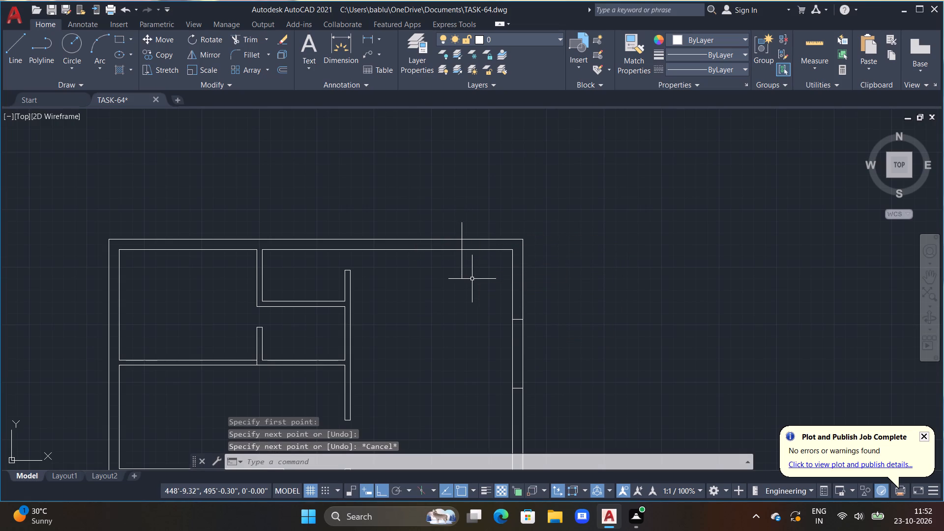
{"action": "type", "text": "5'"}
{"action": "key", "text": "Return"}
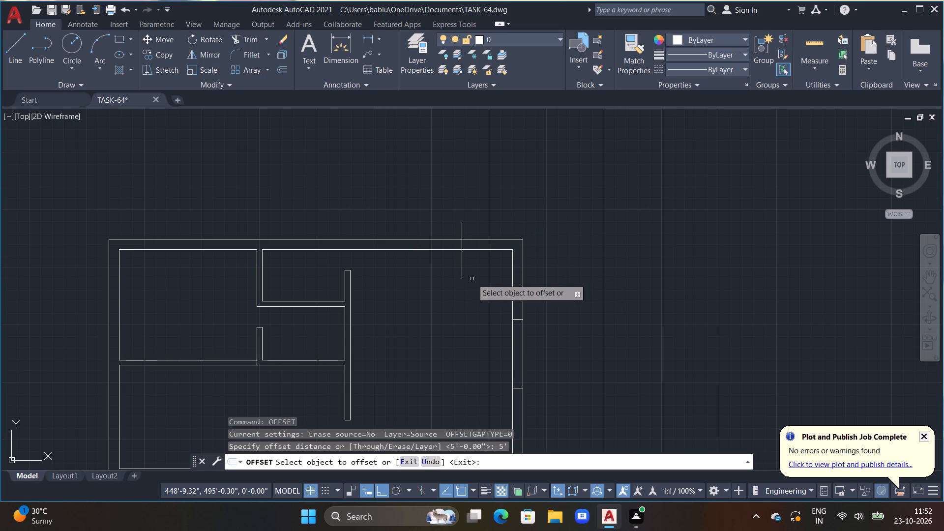
{"action": "left_click", "coordinate": [459, 258]}
{"action": "left_click", "coordinate": [462, 260]}
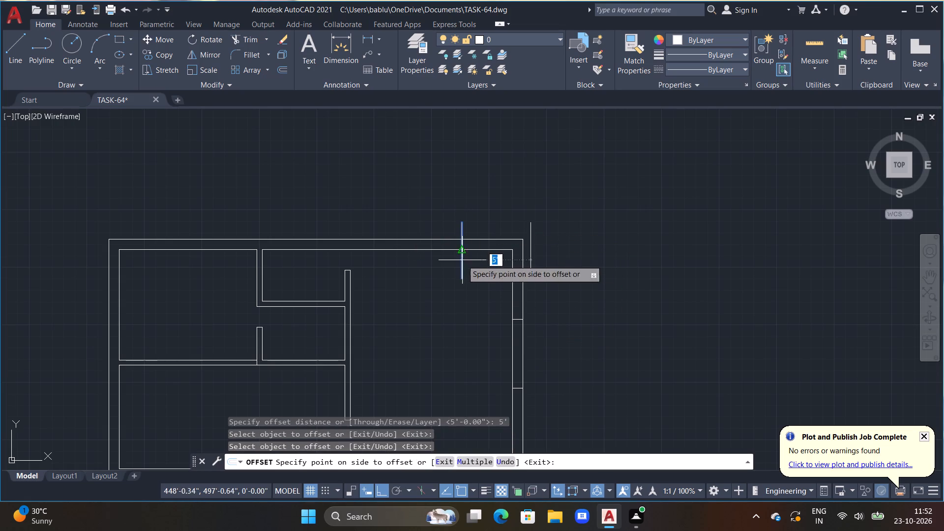
{"action": "left_click", "coordinate": [407, 279]}
{"action": "key", "text": "grave"}
{"action": "key", "text": "Escape"}
{"action": "key", "text": "Escape"}
{"action": "key", "text": "Escape"}
Trim both opening lines of the top-right room where they extend past the upper wall's inner and outer faces.
{"action": "type", "text": "TR"}
{"action": "key", "text": "space"}
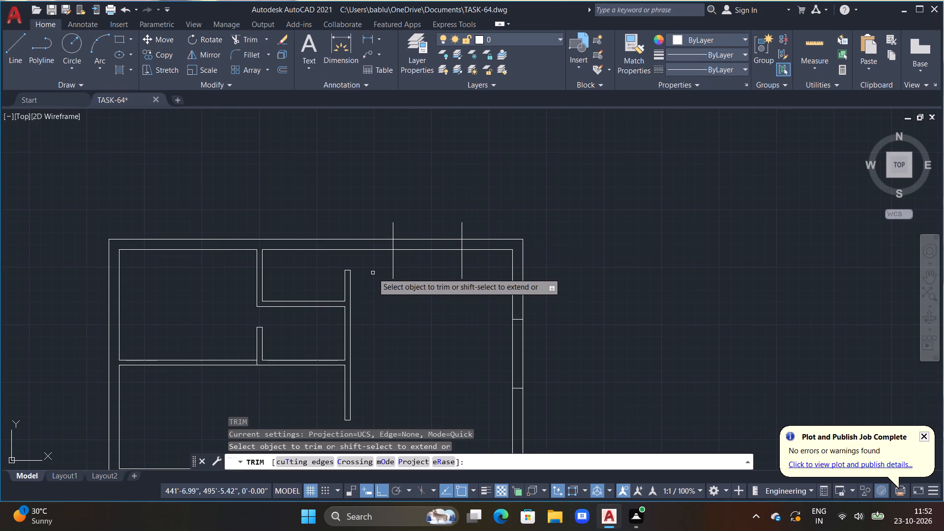
{"action": "left_click_drag", "start_coordinate": [378, 269], "coordinate": [384, 269]}
{"action": "left_click_drag", "start_coordinate": [391, 269], "coordinate": [386, 269]}
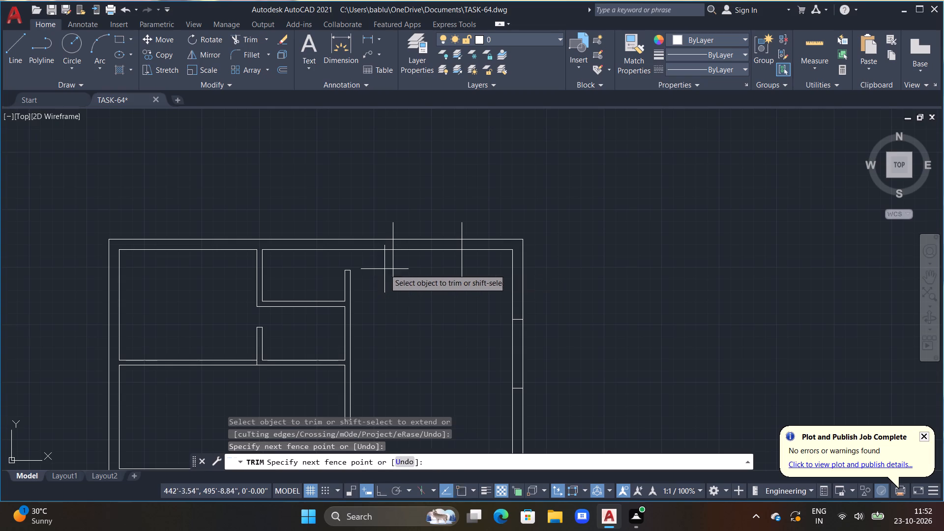
{"action": "left_click_drag", "start_coordinate": [386, 269], "coordinate": [426, 272]}
{"action": "left_click_drag", "start_coordinate": [466, 263], "coordinate": [380, 271]}
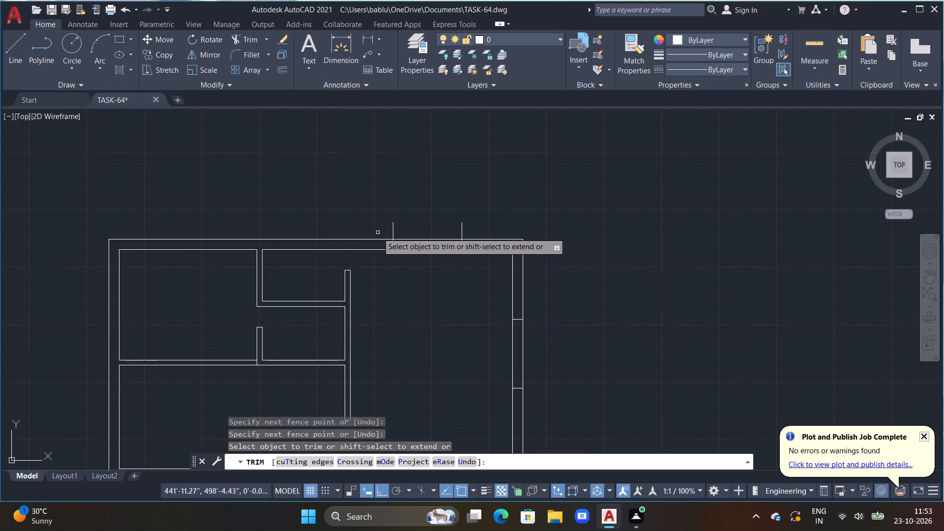
{"action": "left_click_drag", "start_coordinate": [377, 233], "coordinate": [394, 234]}
{"action": "left_click_drag", "start_coordinate": [411, 234], "coordinate": [468, 231]}
{"action": "key", "text": "Escape"}
Mark an opening in the upper outer wall of the small top-middle room with a vertical line across the wall, offset 2' to the right.
{"action": "scroll", "coordinate": [419, 269], "scroll_direction": "down", "scroll_amount": 1}
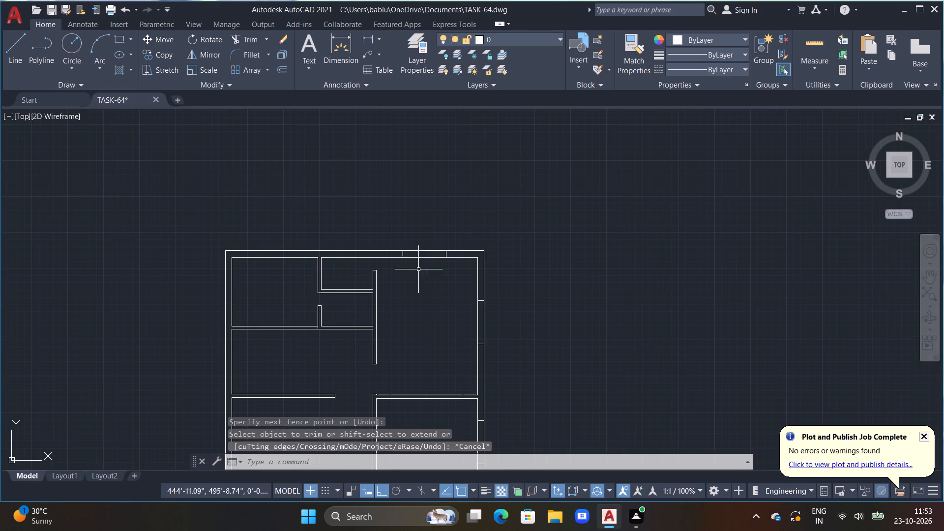
{"action": "scroll", "coordinate": [338, 266], "scroll_direction": "up", "scroll_amount": 1}
{"action": "middle_click_drag", "start_coordinate": [340, 269], "coordinate": [399, 343]}
{"action": "scroll", "coordinate": [399, 343], "scroll_direction": "up", "scroll_amount": 1}
{"action": "middle_click_drag", "start_coordinate": [404, 334], "coordinate": [412, 322]}
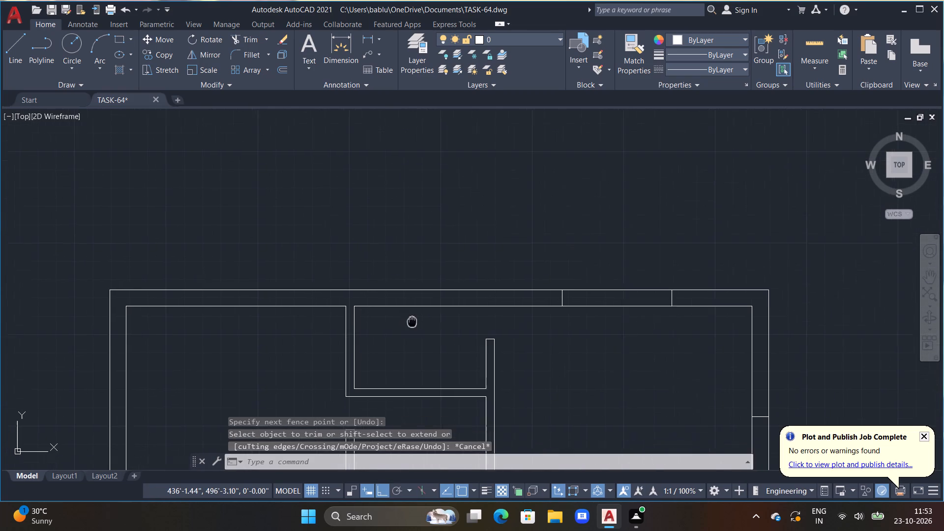
{"action": "middle_click_drag", "start_coordinate": [412, 322], "coordinate": [424, 307]}
{"action": "scroll", "coordinate": [424, 307], "scroll_direction": "up", "scroll_amount": 1}
{"action": "type", "text": "L"}
{"action": "key", "text": "space"}
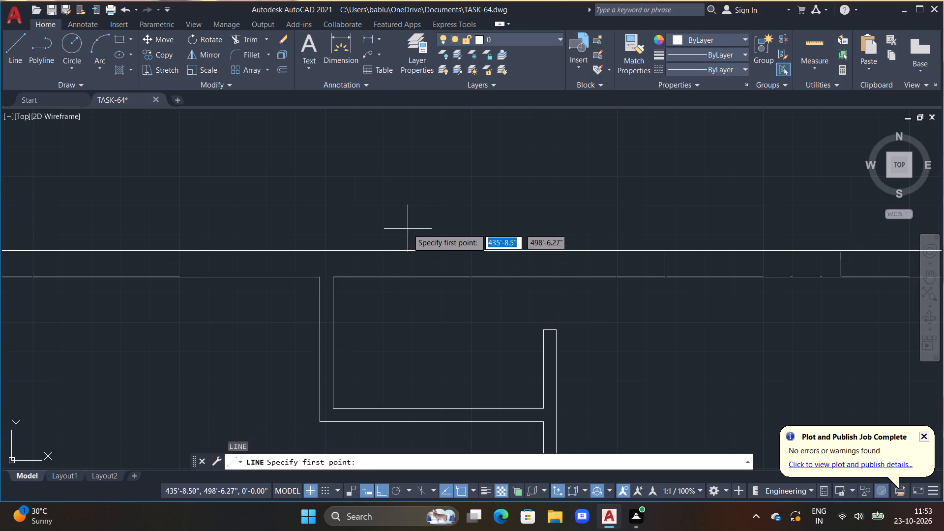
{"action": "left_click", "coordinate": [407, 230]}
{"action": "left_click", "coordinate": [404, 303]}
{"action": "key", "text": "Escape"}
{"action": "type", "text": "OFF 2'"}
{"action": "key", "text": "Return"}
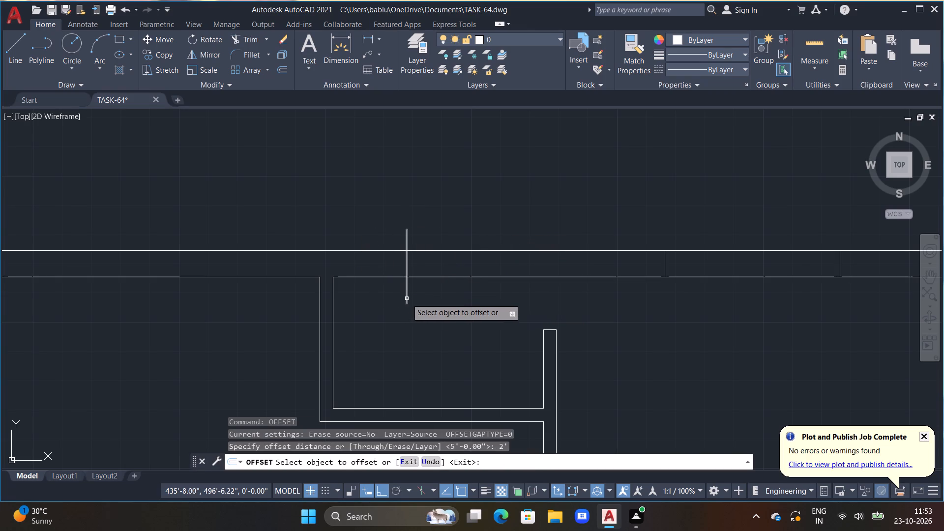
{"action": "left_click", "coordinate": [408, 297]}
{"action": "left_click", "coordinate": [473, 323]}
{"action": "key", "text": "Escape"}
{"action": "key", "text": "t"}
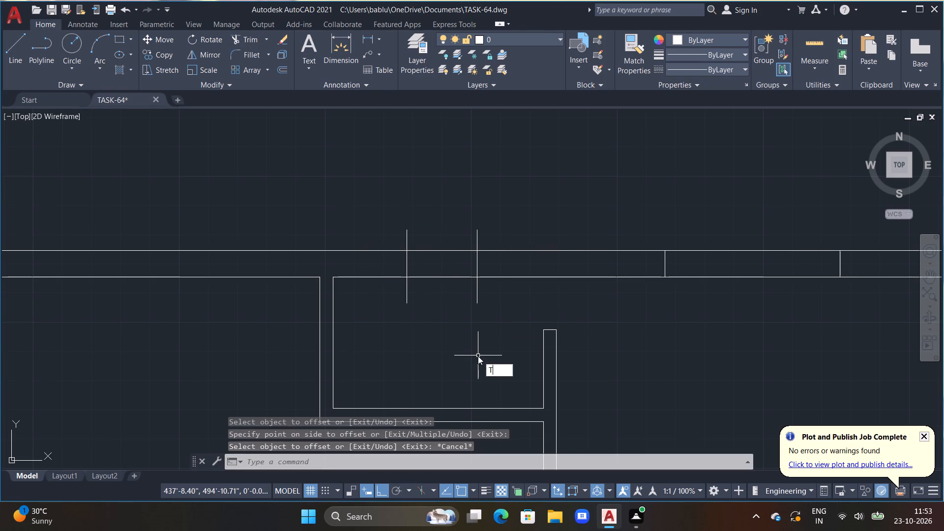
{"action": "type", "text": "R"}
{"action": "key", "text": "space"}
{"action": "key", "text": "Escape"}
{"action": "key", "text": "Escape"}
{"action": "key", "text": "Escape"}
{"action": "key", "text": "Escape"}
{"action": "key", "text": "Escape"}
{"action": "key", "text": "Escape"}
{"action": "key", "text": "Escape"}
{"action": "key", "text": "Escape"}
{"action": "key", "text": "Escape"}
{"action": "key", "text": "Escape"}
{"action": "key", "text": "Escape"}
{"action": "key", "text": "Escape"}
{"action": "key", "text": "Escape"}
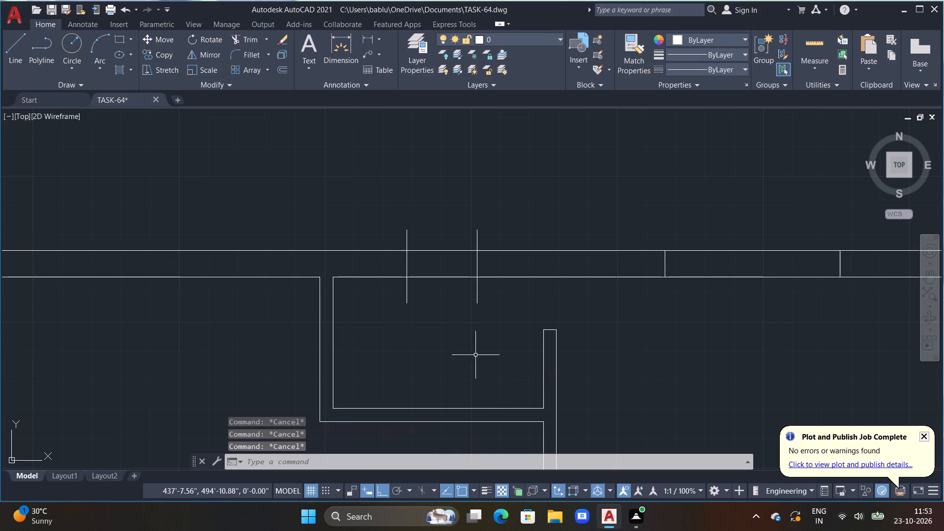
Trim both 2' opening lines of the small top-middle room where they extend past the upper wall's inner and outer faces.
{"action": "type", "text": "TR"}
{"action": "key", "text": "space"}
{"action": "left_click_drag", "start_coordinate": [396, 285], "coordinate": [479, 292]}
{"action": "left_click", "coordinate": [481, 292]}
{"action": "left_click", "coordinate": [385, 302]}
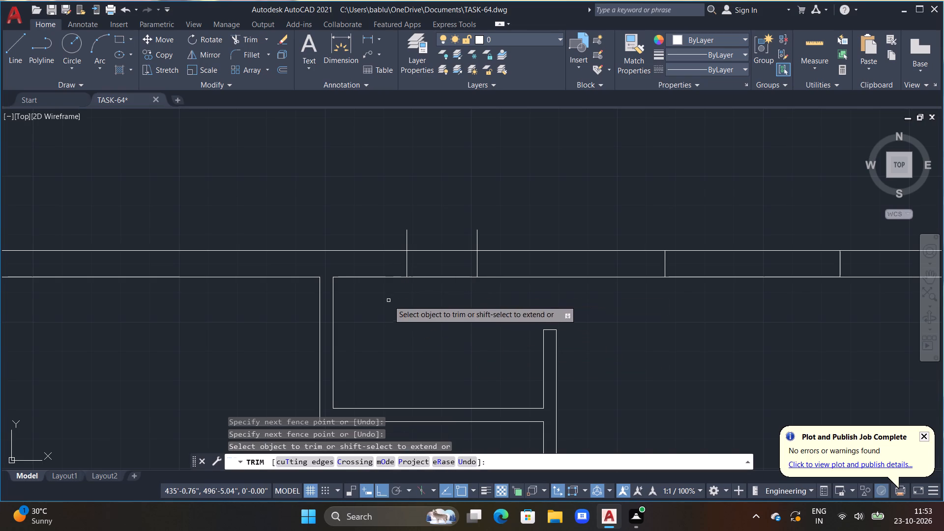
{"action": "left_click", "coordinate": [402, 238]}
{"action": "left_click_drag", "start_coordinate": [406, 238], "coordinate": [484, 231]}
{"action": "left_click_drag", "start_coordinate": [485, 231], "coordinate": [405, 235]}
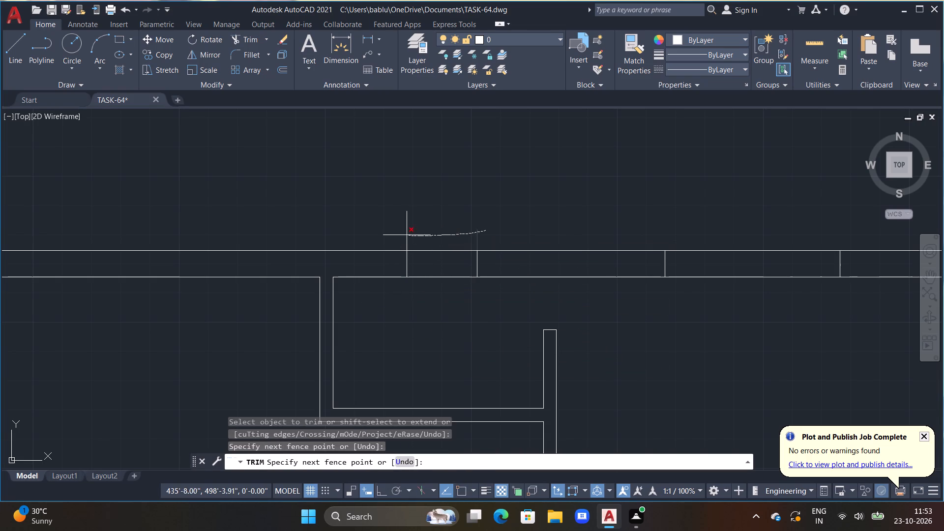
{"action": "left_click_drag", "start_coordinate": [405, 235], "coordinate": [397, 234]}
{"action": "key", "text": "Escape"}
{"action": "scroll", "coordinate": [427, 301], "scroll_direction": "down", "scroll_amount": 2}
{"action": "key", "text": "Escape"}
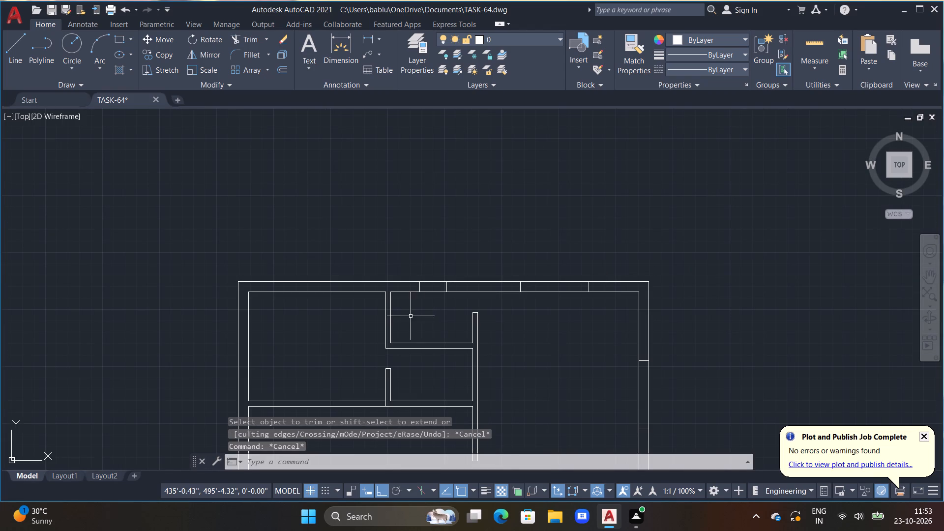
Draw a horizontal line across the left outer wall near the upper end of the top-left room.
{"action": "middle_click_drag", "start_coordinate": [305, 325], "coordinate": [409, 294]}
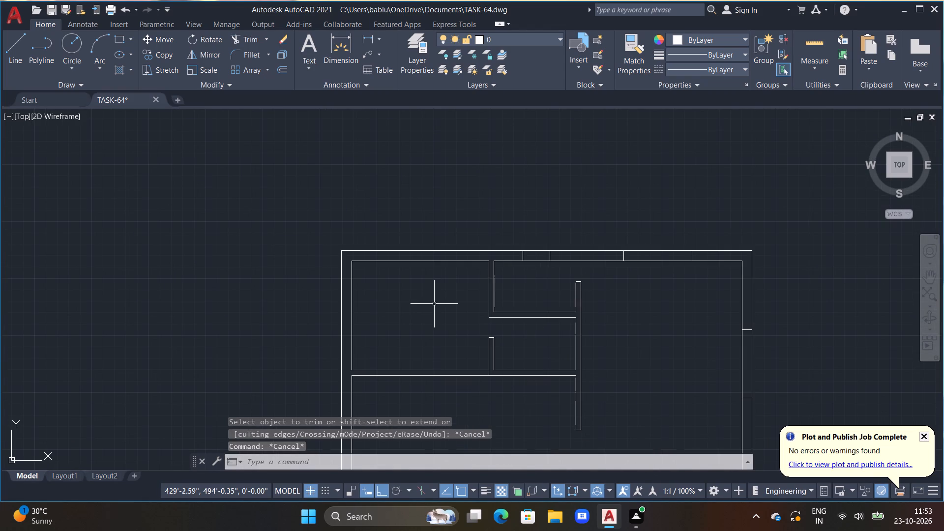
{"action": "scroll", "coordinate": [378, 298], "scroll_direction": "up", "scroll_amount": 1}
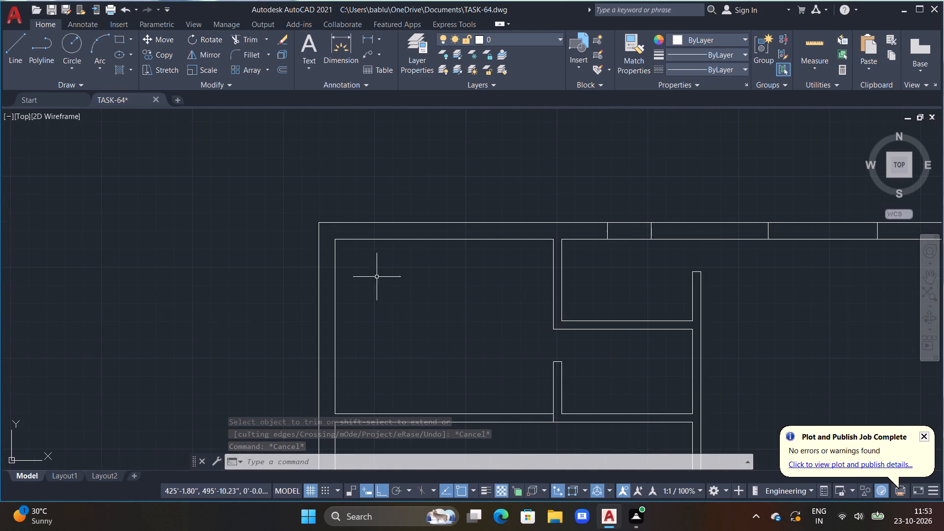
{"action": "middle_click_drag", "start_coordinate": [377, 294], "coordinate": [380, 256]}
{"action": "type", "text": "L"}
{"action": "key", "text": "space"}
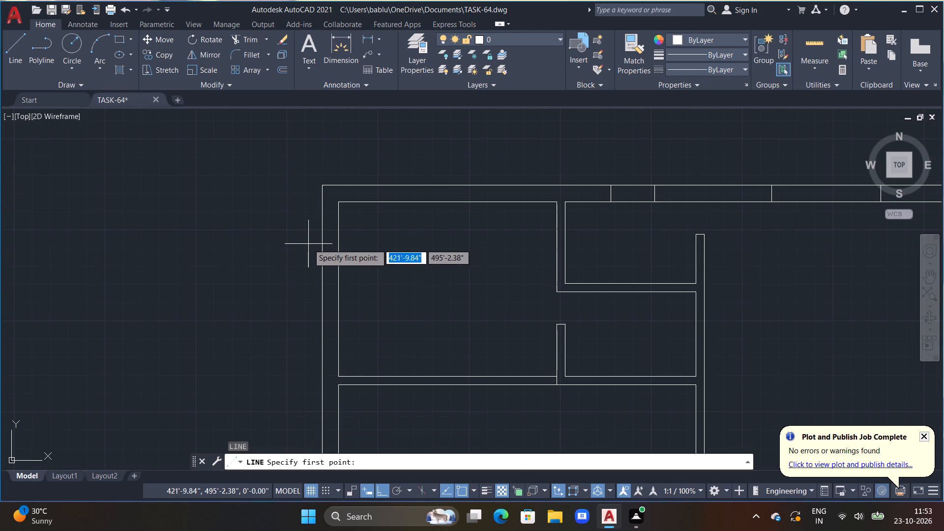
{"action": "left_click", "coordinate": [308, 244]}
{"action": "double_click", "coordinate": [380, 248]}
{"action": "key", "text": "Escape"}
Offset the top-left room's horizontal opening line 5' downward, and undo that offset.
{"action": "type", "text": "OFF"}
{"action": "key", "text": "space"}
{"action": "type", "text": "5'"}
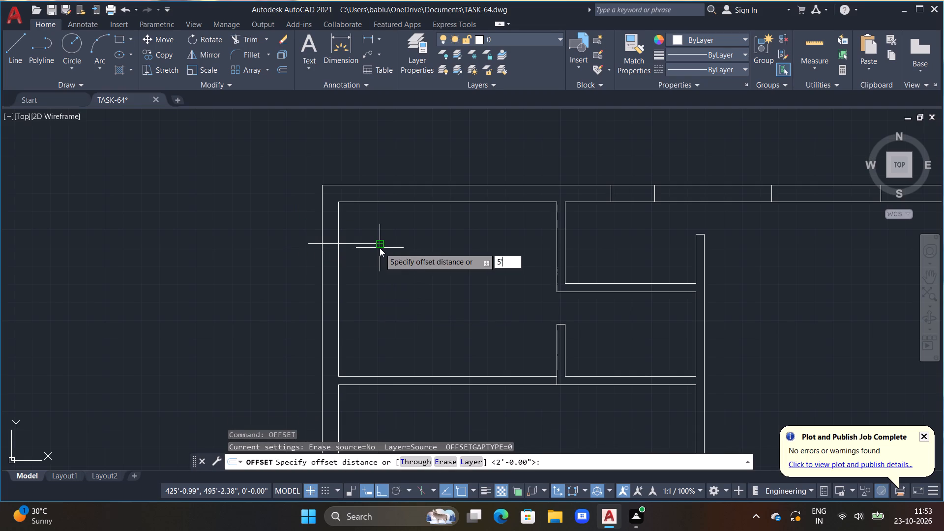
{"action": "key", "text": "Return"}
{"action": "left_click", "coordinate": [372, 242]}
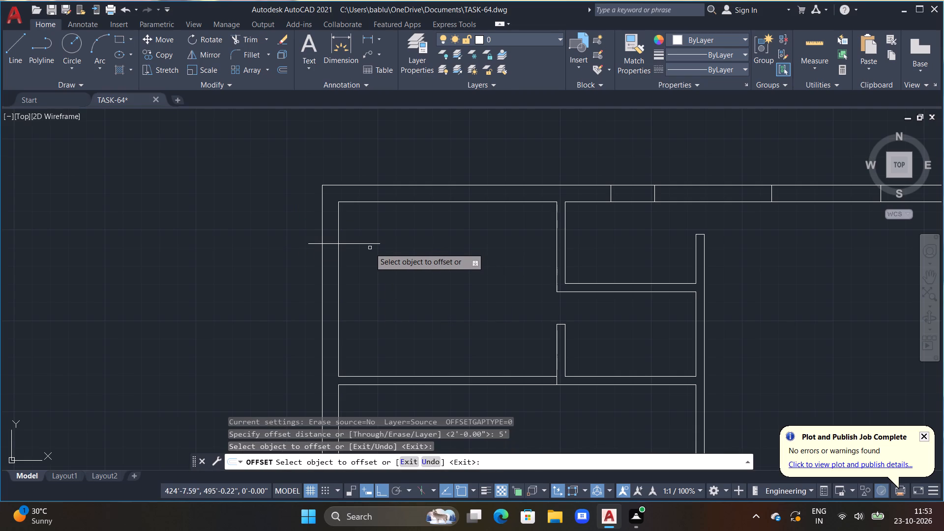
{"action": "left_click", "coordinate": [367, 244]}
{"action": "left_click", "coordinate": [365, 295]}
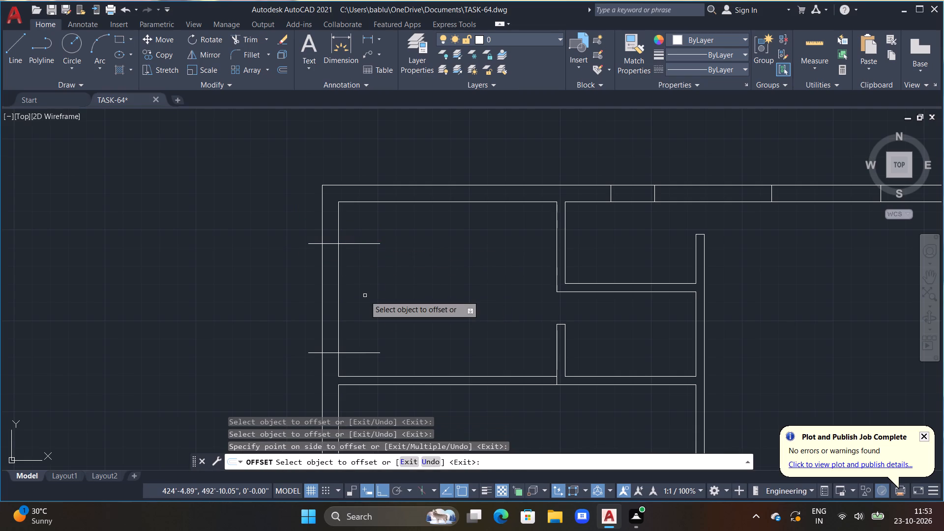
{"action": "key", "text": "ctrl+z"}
Offset the top-left room's horizontal opening line 4' downward.
{"action": "left_click", "coordinate": [362, 243]}
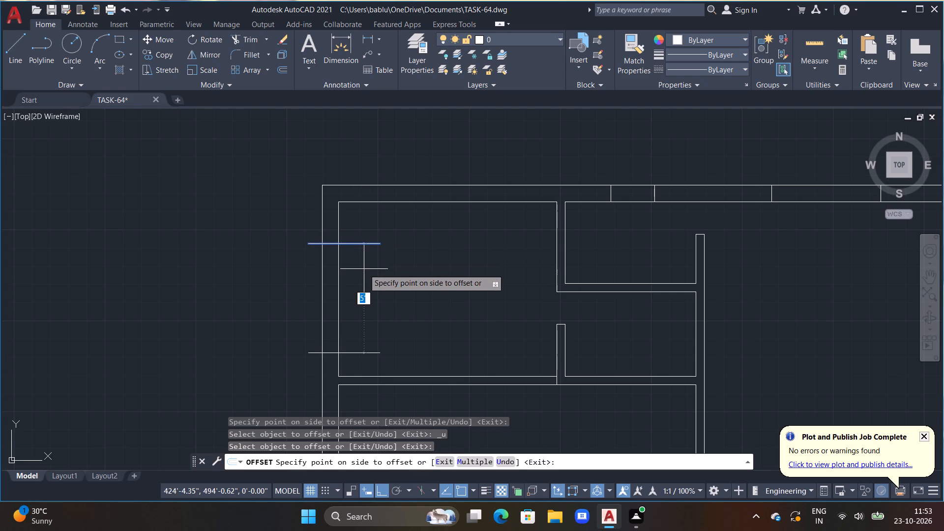
{"action": "type", "text": "4'"}
{"action": "key", "text": "Return"}
{"action": "key", "text": "Escape"}
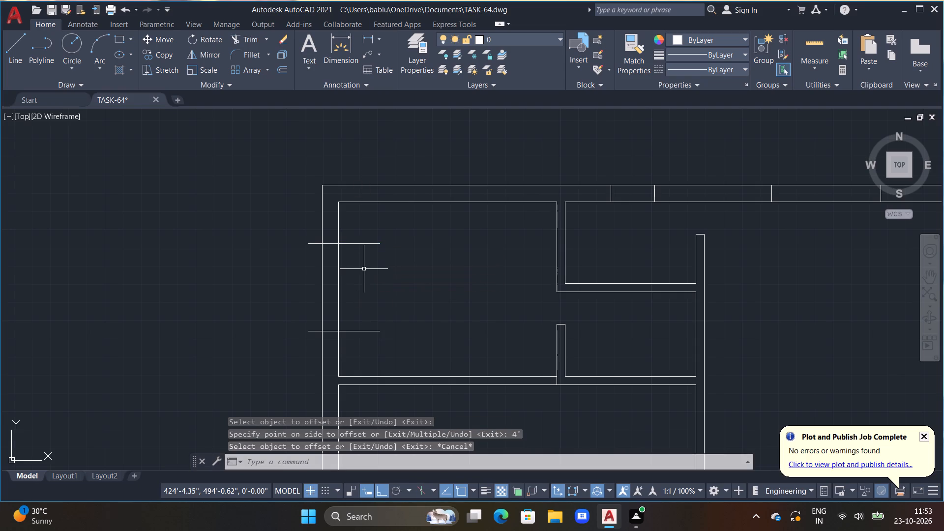
Trim both opening lines of the top-left room where they extend past the left wall's inner and outer faces.
{"action": "type", "text": "TR"}
{"action": "key", "text": "space"}
{"action": "left_click_drag", "start_coordinate": [361, 223], "coordinate": [372, 333]}
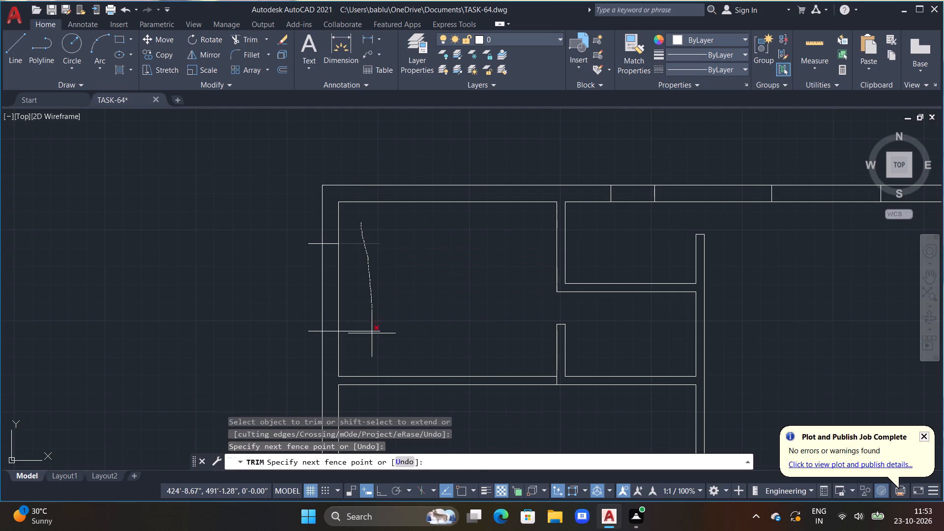
{"action": "left_click_drag", "start_coordinate": [372, 333], "coordinate": [372, 334]}
{"action": "left_click_drag", "start_coordinate": [311, 333], "coordinate": [311, 321]}
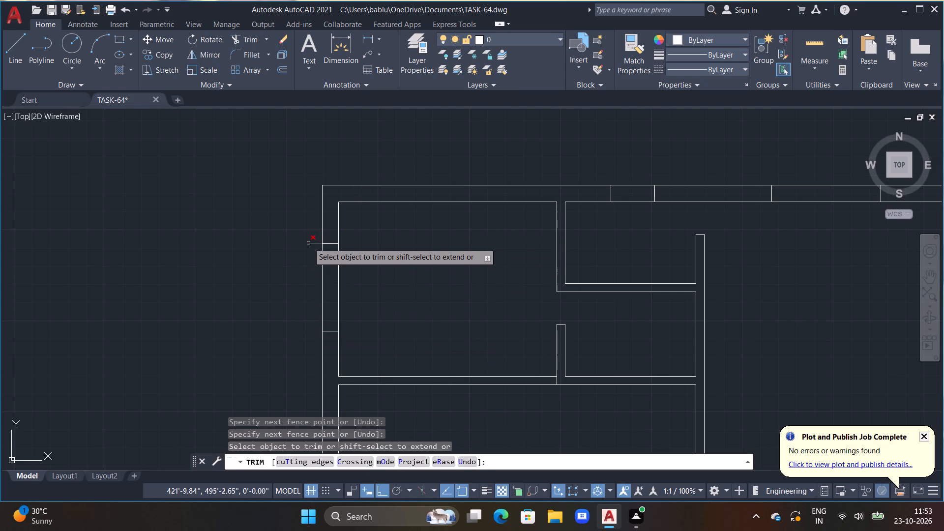
{"action": "left_click", "coordinate": [309, 243]}
{"action": "scroll", "coordinate": [307, 254], "scroll_direction": "down", "scroll_amount": 1}
{"action": "middle_click_drag", "start_coordinate": [306, 257], "coordinate": [307, 214]}
{"action": "key", "text": "Escape"}
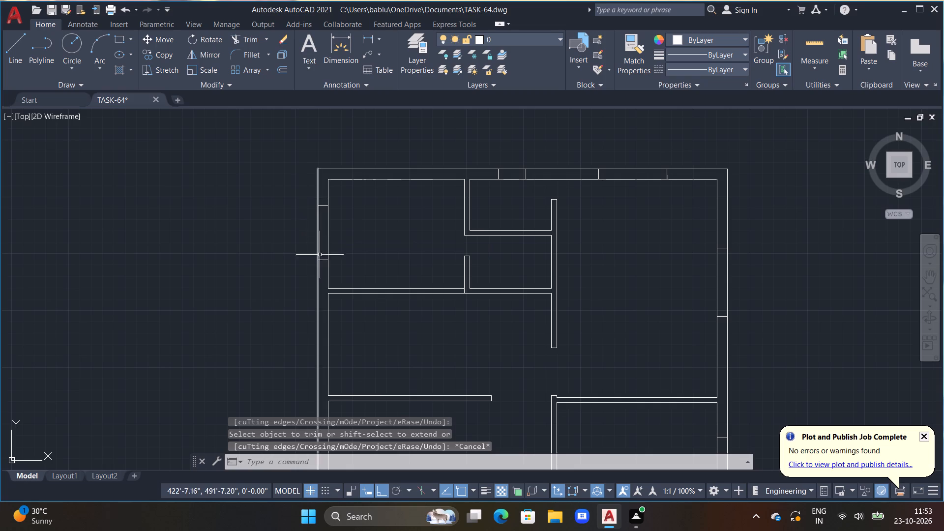
Mark an opening in the left outer wall of the room below the top-left room with a horizontal line across the wall, offset 5' downward.
{"action": "scroll", "coordinate": [345, 269], "scroll_direction": "down", "scroll_amount": 1}
{"action": "middle_click_drag", "start_coordinate": [361, 300], "coordinate": [417, 250]}
{"action": "scroll", "coordinate": [416, 251], "scroll_direction": "up", "scroll_amount": 2}
{"action": "middle_click_drag", "start_coordinate": [387, 248], "coordinate": [398, 230]}
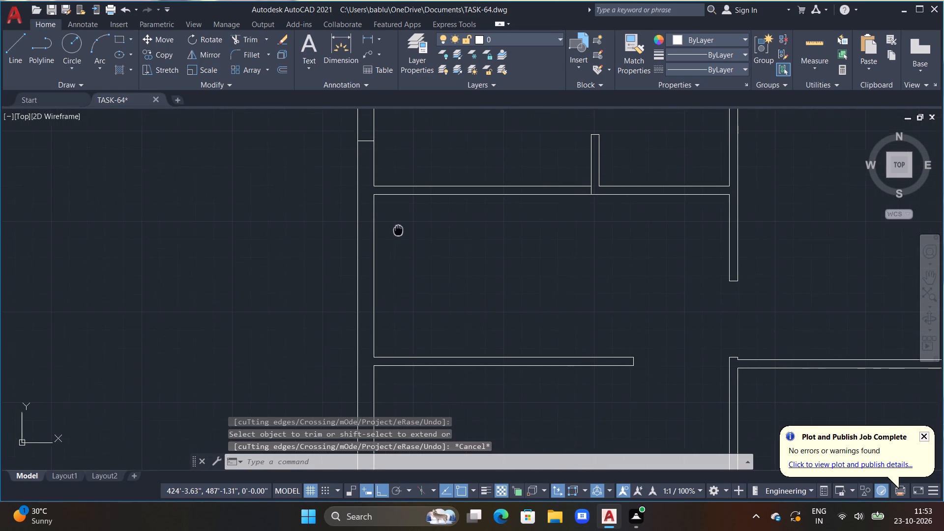
{"action": "middle_click_drag", "start_coordinate": [398, 230], "coordinate": [400, 229]}
{"action": "type", "text": "L"}
{"action": "key", "text": "space"}
{"action": "left_click", "coordinate": [351, 228]}
{"action": "left_click", "coordinate": [412, 227]}
{"action": "key", "text": "Escape"}
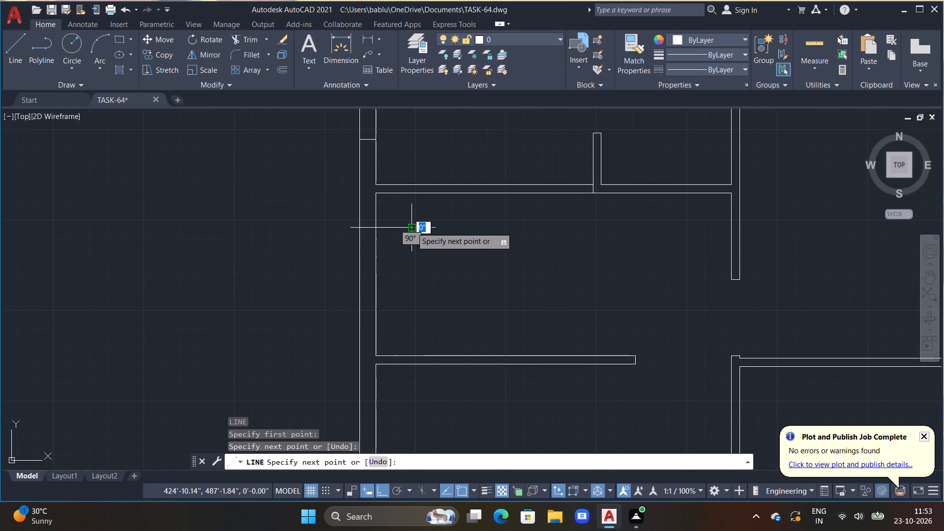
{"action": "type", "text": "OFF"}
{"action": "key", "text": "space"}
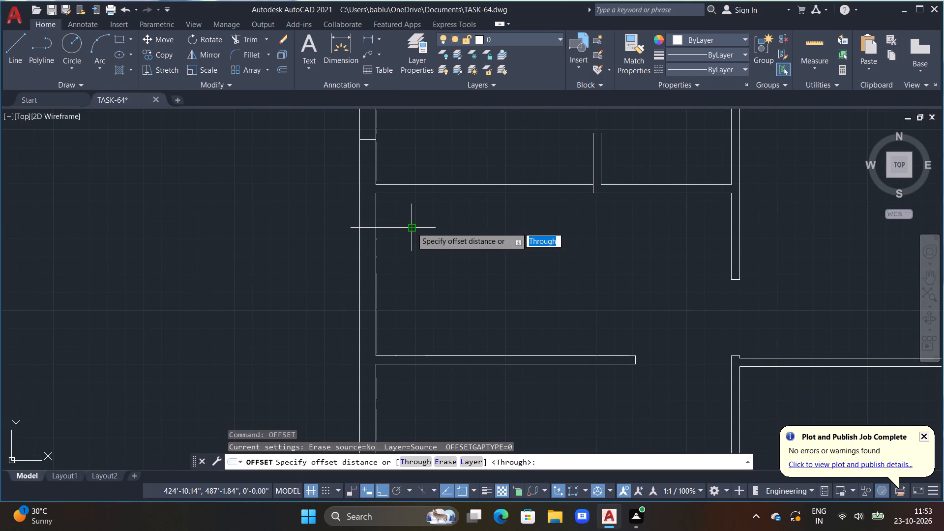
{"action": "type", "text": "5'"}
{"action": "key", "text": "Return"}
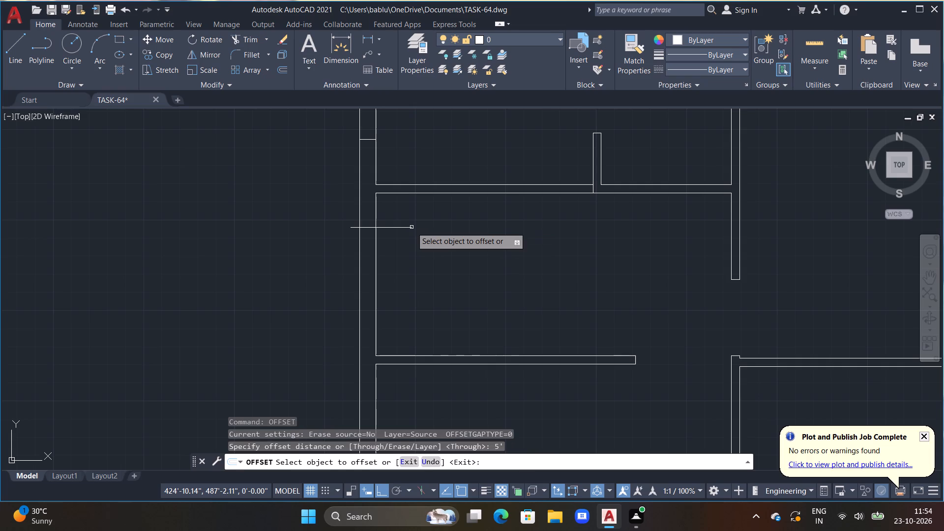
{"action": "left_click", "coordinate": [412, 227]}
{"action": "left_click", "coordinate": [406, 299]}
{"action": "key", "text": "Escape"}
Trim both opening lines of the second left-side room where they extend past the left outer wall's inner and outer faces.
{"action": "type", "text": "TR"}
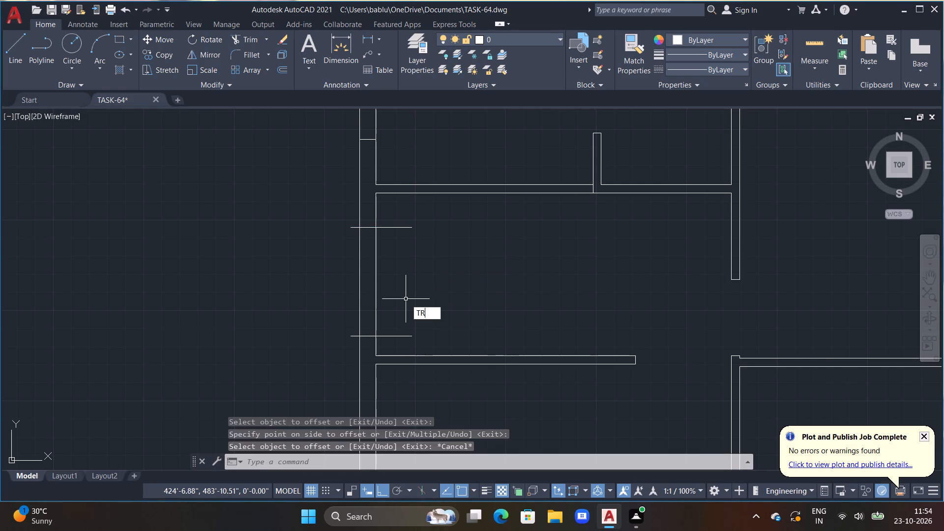
{"action": "key", "text": "space"}
{"action": "left_click_drag", "start_coordinate": [396, 225], "coordinate": [395, 341]}
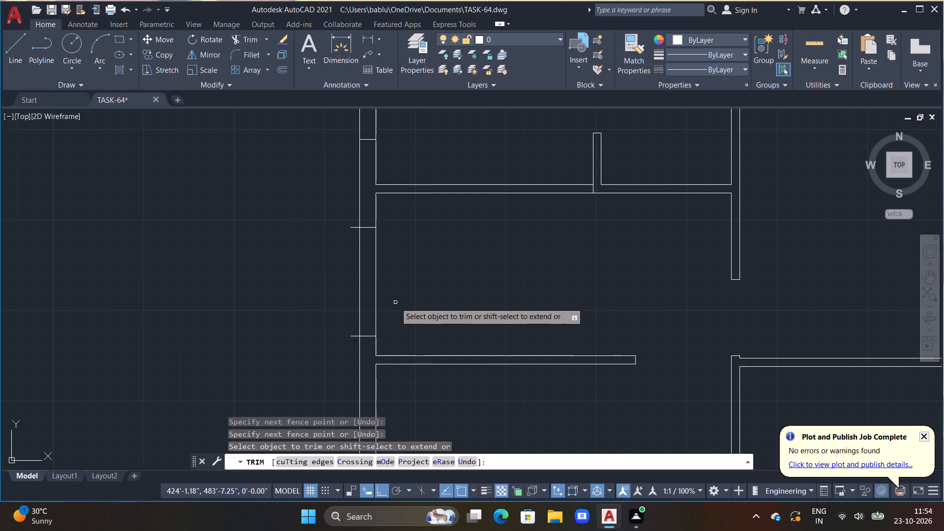
{"action": "left_click", "coordinate": [356, 229]}
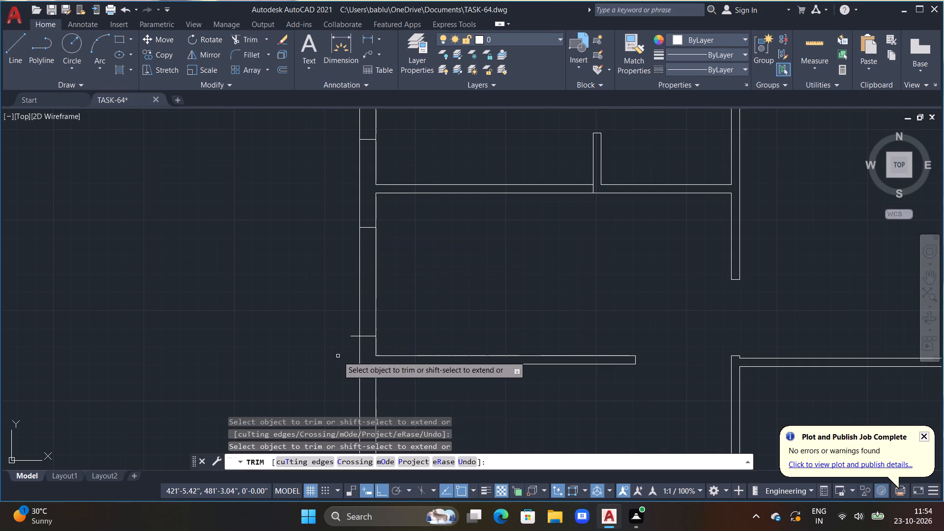
{"action": "left_click", "coordinate": [352, 336]}
{"action": "scroll", "coordinate": [351, 313], "scroll_direction": "down", "scroll_amount": 1}
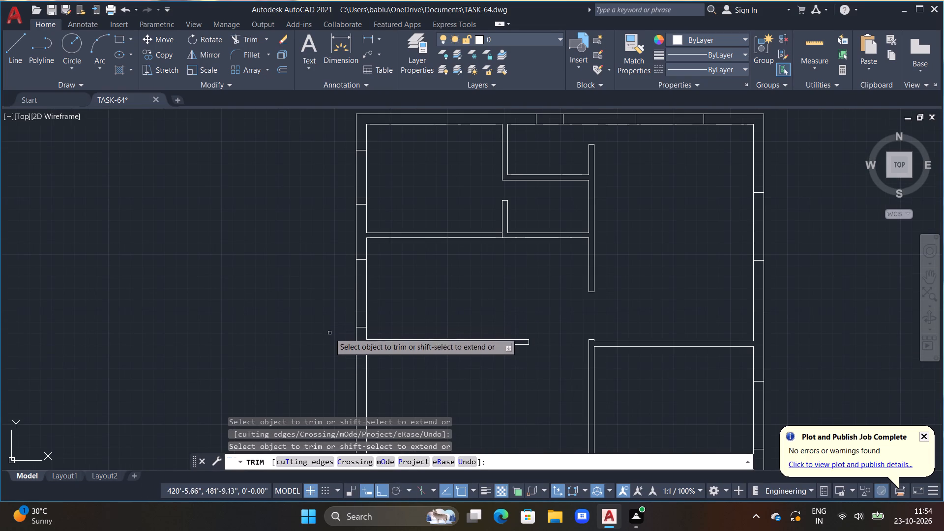
{"action": "middle_click_drag", "start_coordinate": [325, 347], "coordinate": [318, 273]}
{"action": "key", "text": "Escape"}
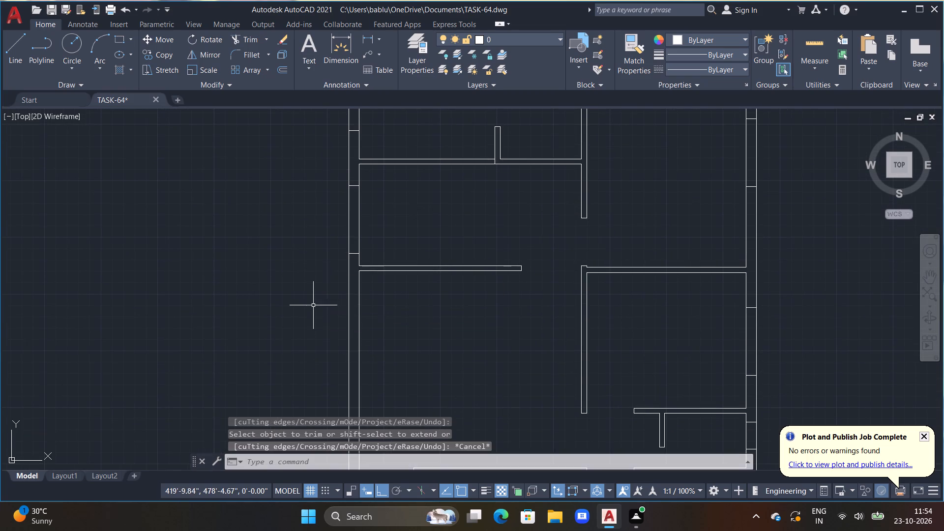
{"action": "key", "text": "Escape"}
Draw a horizontal line about 3'-5" long across the left outer wall near the top of the third left-side room.
{"action": "middle_click_drag", "start_coordinate": [314, 318], "coordinate": [326, 280]}
{"action": "scroll", "coordinate": [405, 280], "scroll_direction": "up", "scroll_amount": 1}
{"action": "middle_click_drag", "start_coordinate": [409, 272], "coordinate": [428, 234]}
{"action": "key", "text": "l"}
{"action": "key", "text": "space"}
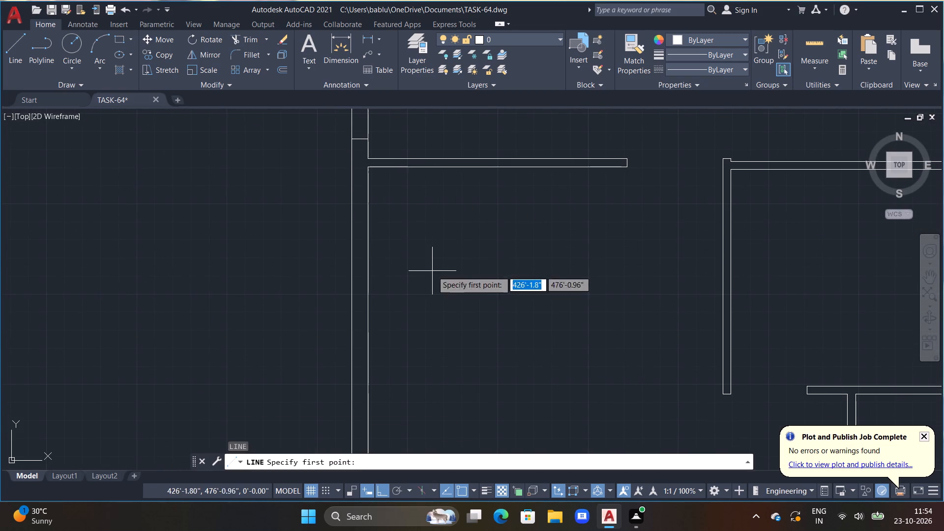
{"action": "left_click", "coordinate": [345, 216]}
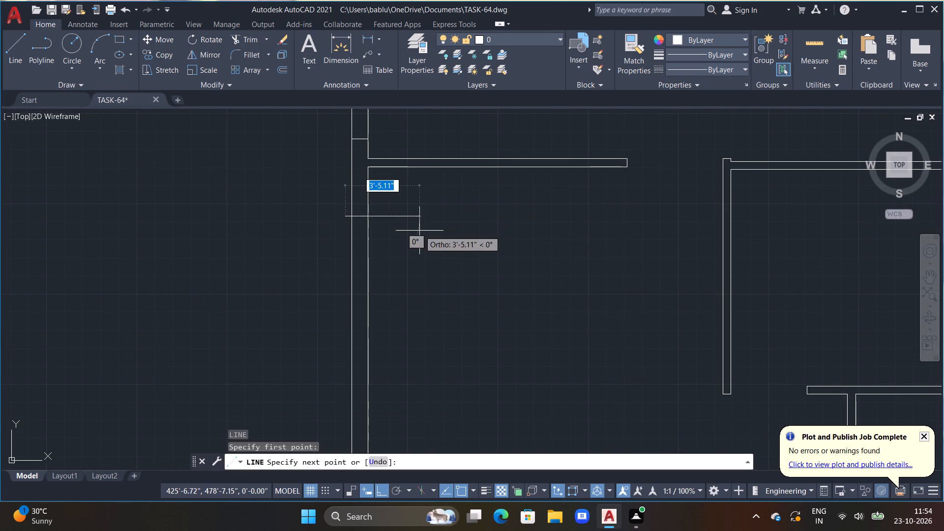
{"action": "left_click", "coordinate": [419, 231]}
{"action": "type", "text": "`OFF"}
{"action": "key", "text": "space"}
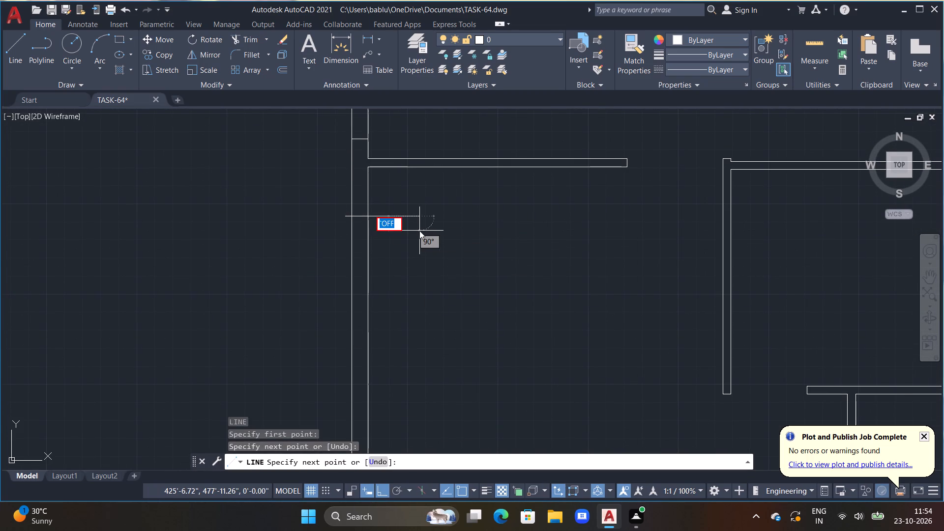
{"action": "key", "text": "Escape"}
{"action": "key", "text": "Escape"}
{"action": "key", "text": "Escape"}
{"action": "key", "text": "Escape"}
{"action": "key", "text": "Escape"}
{"action": "key", "text": "Escape"}
{"action": "key", "text": "Escape"}
{"action": "key", "text": "Escape"}
{"action": "key", "text": "Escape"}
{"action": "key", "text": "Escape"}
Offset the third left-side room's opening line 5' downward.
{"action": "type", "text": "OFF 5'"}
{"action": "key", "text": "Return"}
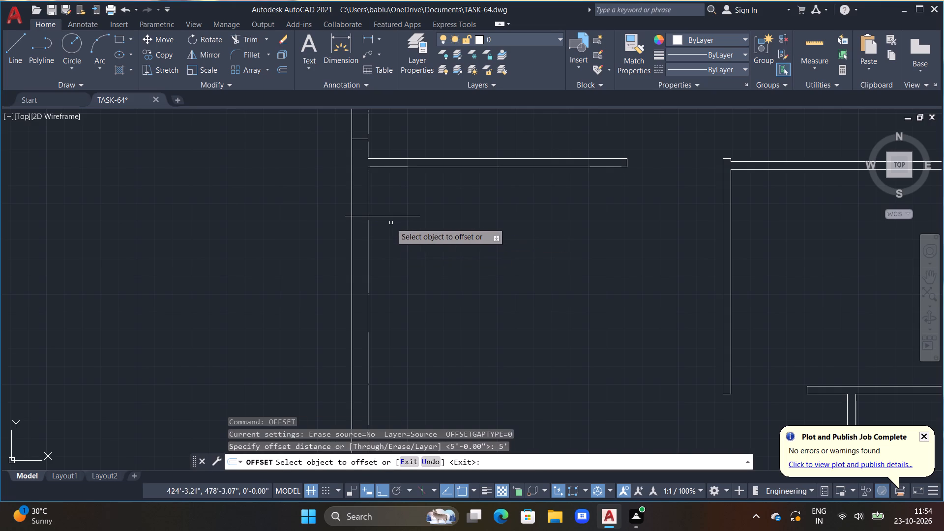
{"action": "left_click", "coordinate": [387, 216]}
{"action": "left_click", "coordinate": [396, 314]}
{"action": "key", "text": "Escape"}
Trim both opening lines of the third left-side room where they extend past the left outer wall's inner and outer faces.
{"action": "type", "text": "TR"}
{"action": "key", "text": "space"}
{"action": "left_click_drag", "start_coordinate": [391, 210], "coordinate": [403, 340]}
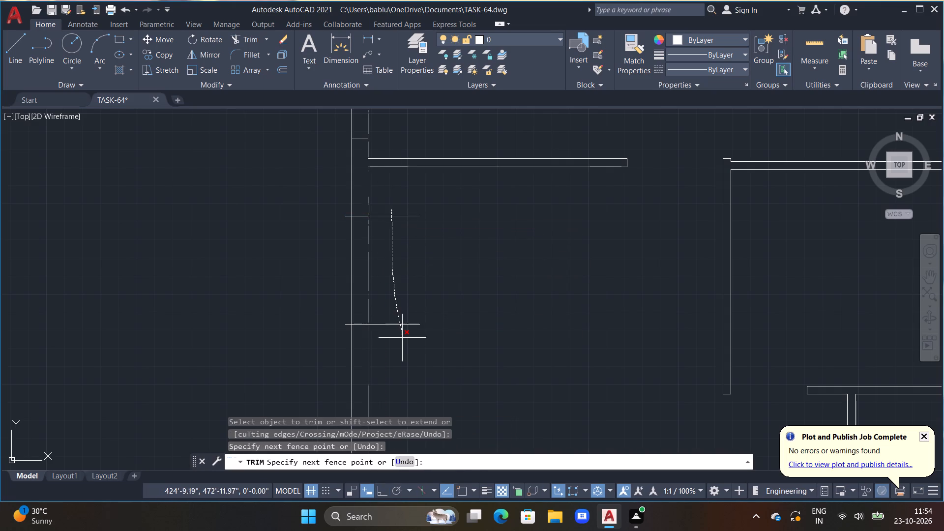
{"action": "left_click_drag", "start_coordinate": [403, 340], "coordinate": [406, 356]}
{"action": "left_click_drag", "start_coordinate": [347, 324], "coordinate": [346, 319]}
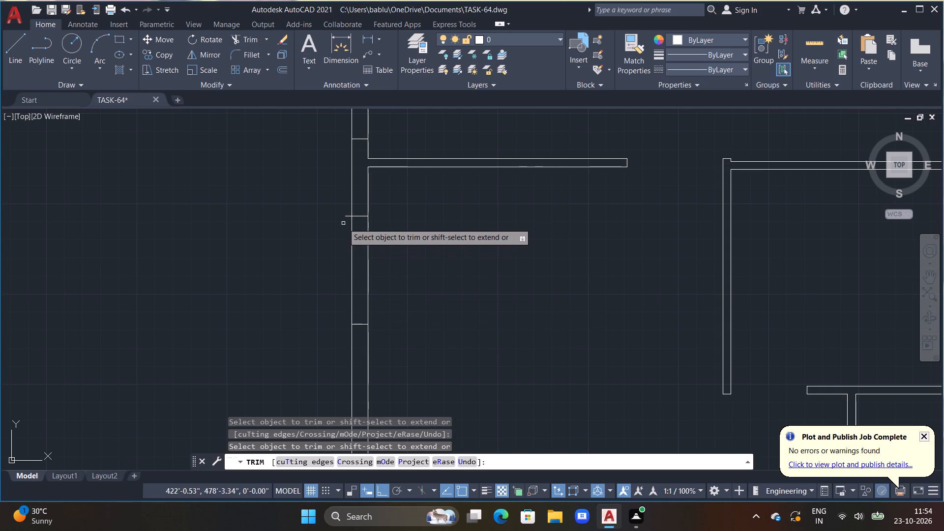
{"action": "left_click", "coordinate": [347, 217]}
{"action": "scroll", "coordinate": [335, 228], "scroll_direction": "down", "scroll_amount": 3}
{"action": "middle_click_drag", "start_coordinate": [384, 279], "coordinate": [386, 231]}
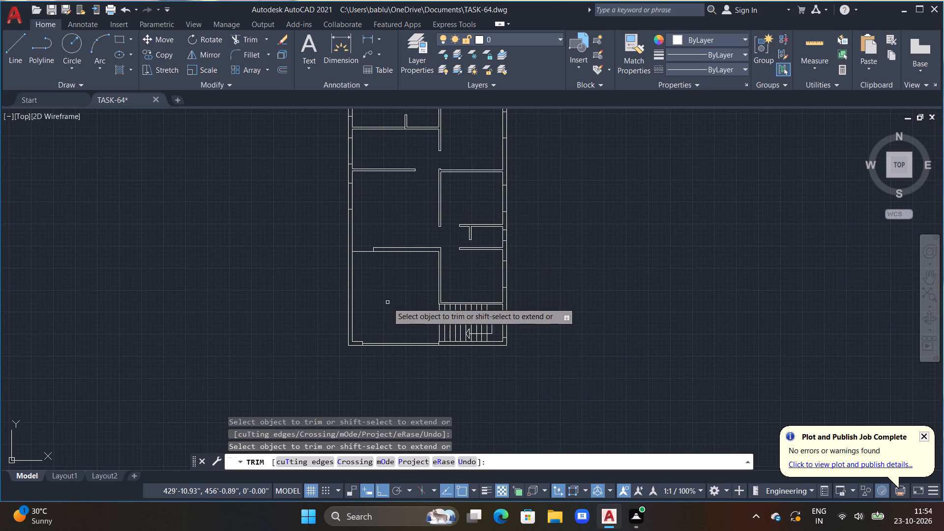
{"action": "key", "text": "Escape"}
{"action": "key", "text": "Escape"}
{"action": "key", "text": "Escape"}
Add two window lines inside the left outer wall of the third left-side room by offsetting its inner face outward 3" twice.
{"action": "middle_click_drag", "start_coordinate": [381, 210], "coordinate": [411, 291]}
{"action": "key", "text": "Escape"}
{"action": "scroll", "coordinate": [403, 274], "scroll_direction": "up", "scroll_amount": 2}
{"action": "key", "text": "Escape"}
{"action": "middle_click_drag", "start_coordinate": [403, 272], "coordinate": [436, 369]}
{"action": "key", "text": "Escape"}
{"action": "scroll", "coordinate": [451, 363], "scroll_direction": "down", "scroll_amount": 1}
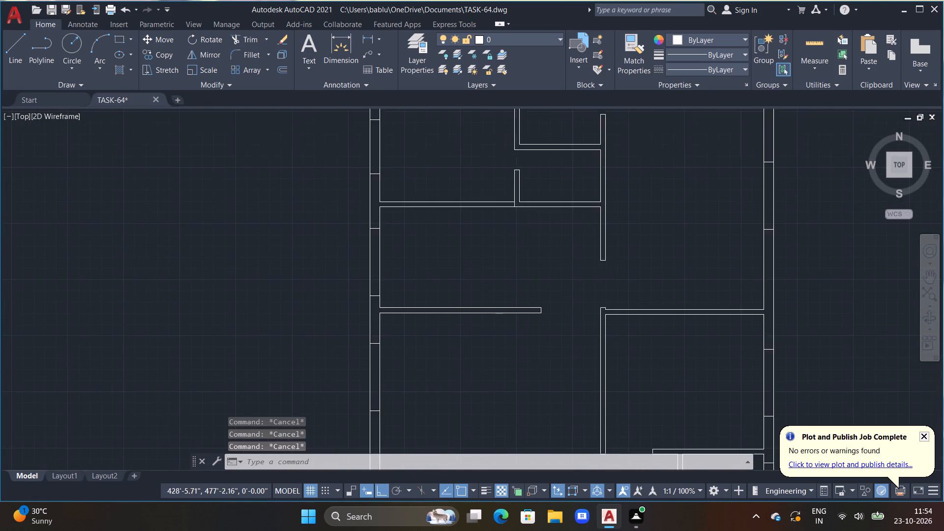
{"action": "middle_click_drag", "start_coordinate": [461, 323], "coordinate": [460, 313]}
{"action": "key", "text": "Escape"}
{"action": "scroll", "coordinate": [461, 300], "scroll_direction": "down", "scroll_amount": 1}
{"action": "type", "text": "OFF 3\""}
{"action": "key", "text": "Return"}
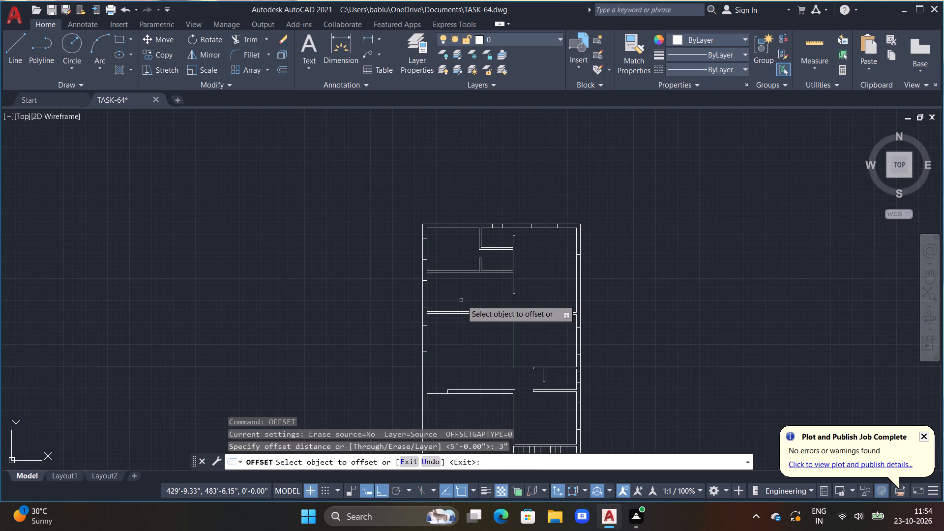
{"action": "scroll", "coordinate": [415, 322], "scroll_direction": "up", "scroll_amount": 1}
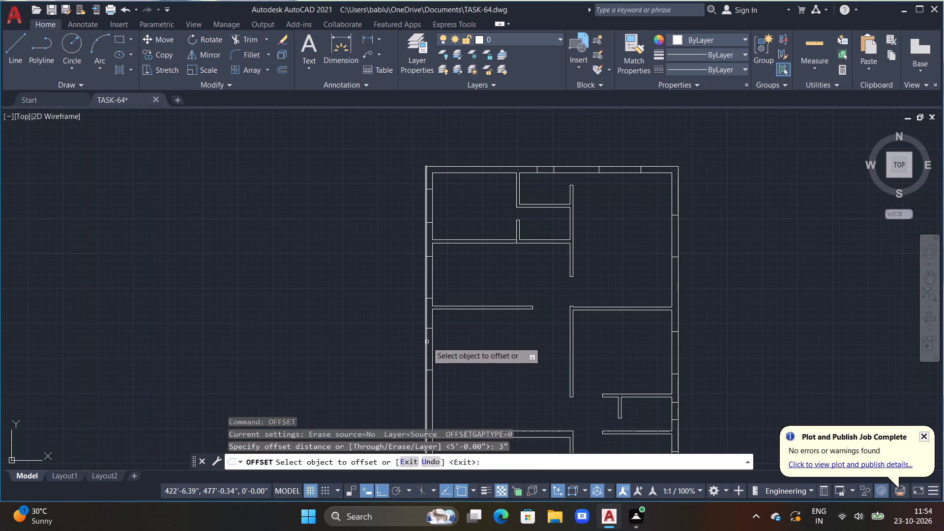
{"action": "left_click", "coordinate": [431, 349]}
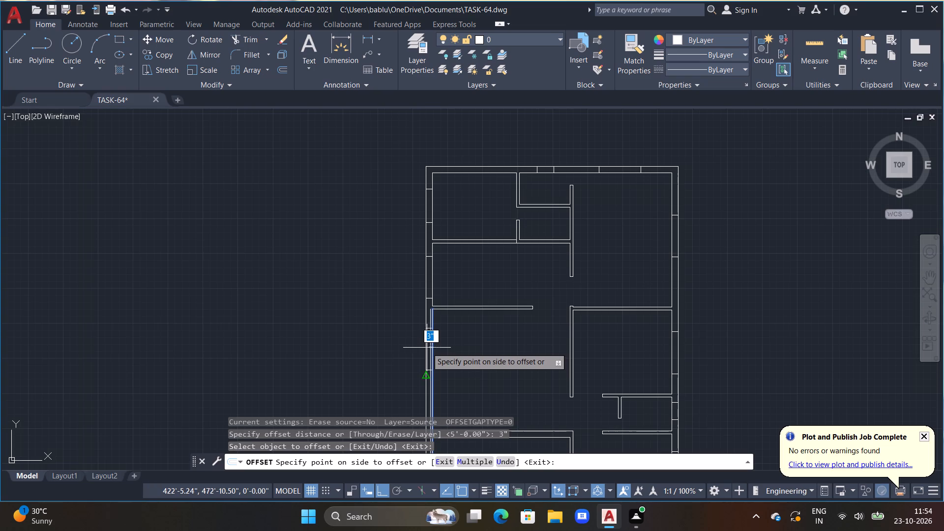
{"action": "scroll", "coordinate": [427, 348], "scroll_direction": "up", "scroll_amount": 1}
{"action": "middle_click_drag", "start_coordinate": [427, 348], "coordinate": [401, 319]}
{"action": "scroll", "coordinate": [423, 343], "scroll_direction": "up", "scroll_amount": 1}
{"action": "left_click", "coordinate": [393, 322]}
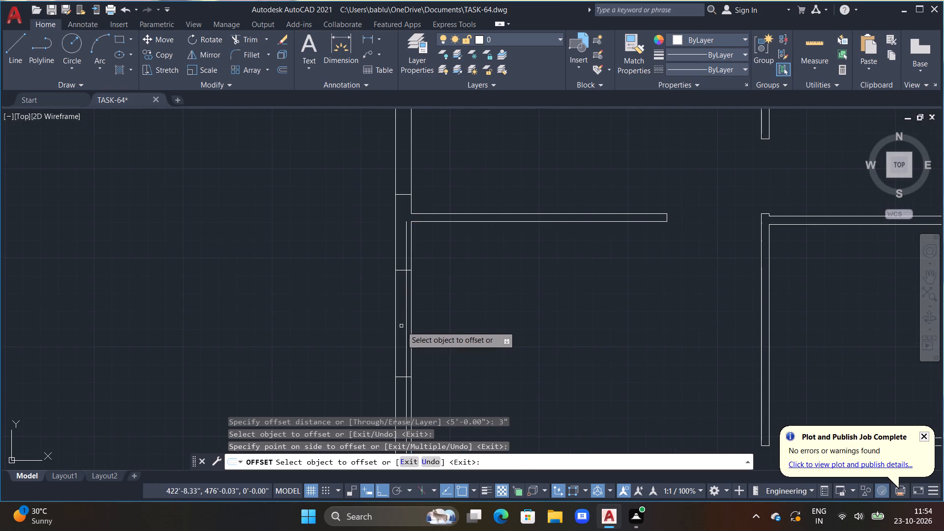
{"action": "triple_click", "coordinate": [405, 329]}
Add two window lines inside the top-left room's left outer wall by offsetting its inner face outward 3" twice.
{"action": "middle_click_drag", "start_coordinate": [458, 177], "coordinate": [459, 304]}
{"action": "middle_click_drag", "start_coordinate": [434, 218], "coordinate": [440, 295]}
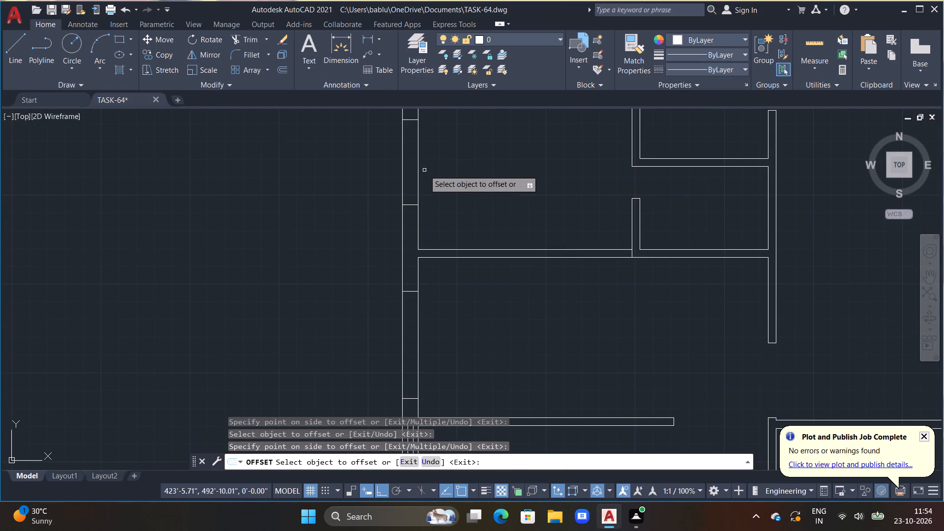
{"action": "middle_click_drag", "start_coordinate": [427, 198], "coordinate": [433, 306]}
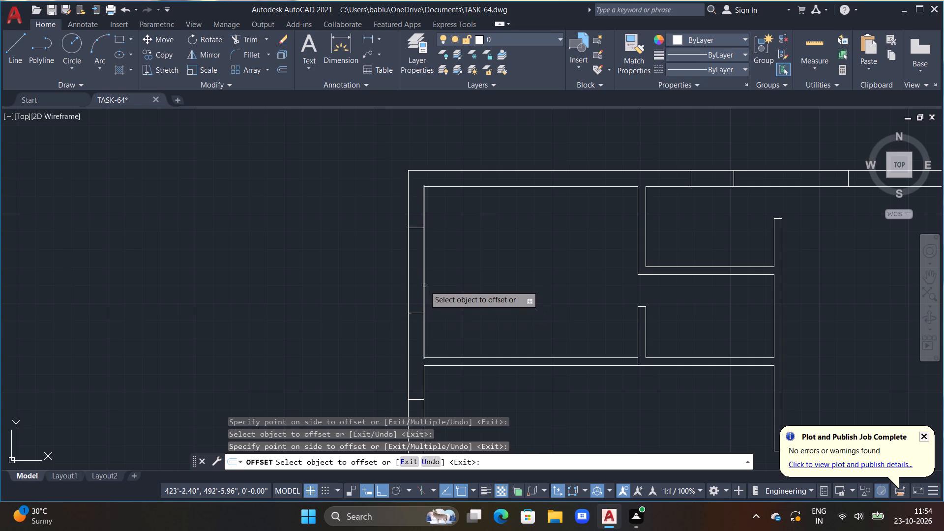
{"action": "left_click", "coordinate": [423, 286]}
{"action": "left_click", "coordinate": [410, 290]}
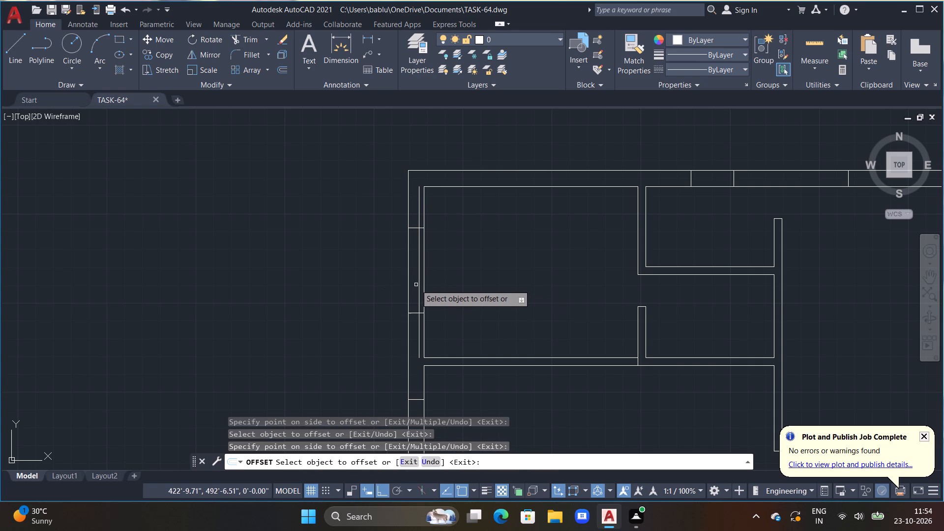
{"action": "left_click_drag", "start_coordinate": [419, 287], "coordinate": [413, 290]}
{"action": "double_click", "coordinate": [404, 291]}
Add two window lines inside the left outer wall of the second left-side room by offsetting its inner face outward 3" twice.
{"action": "scroll", "coordinate": [504, 294], "scroll_direction": "down", "scroll_amount": 1}
{"action": "middle_click_drag", "start_coordinate": [498, 291], "coordinate": [474, 206]}
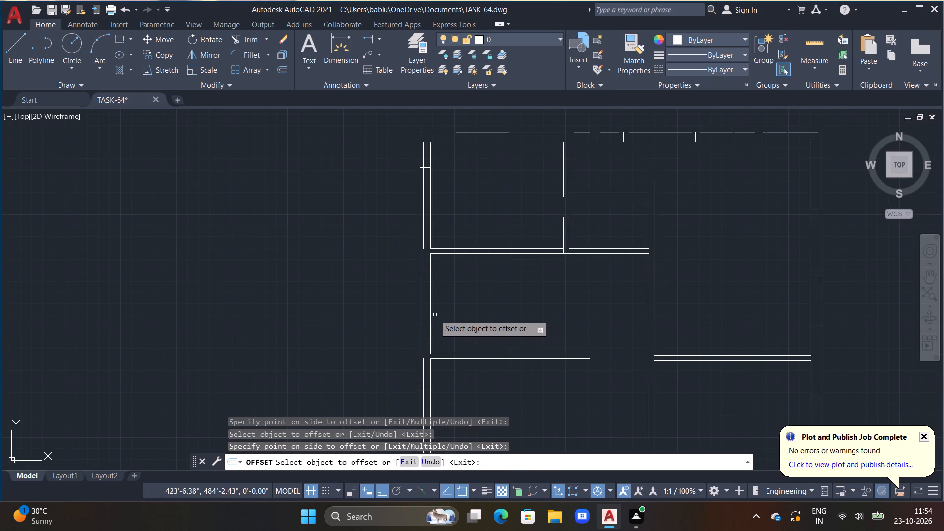
{"action": "scroll", "coordinate": [434, 314], "scroll_direction": "up", "scroll_amount": 2}
{"action": "left_click_drag", "start_coordinate": [421, 308], "coordinate": [412, 308]}
{"action": "double_click", "coordinate": [405, 308]}
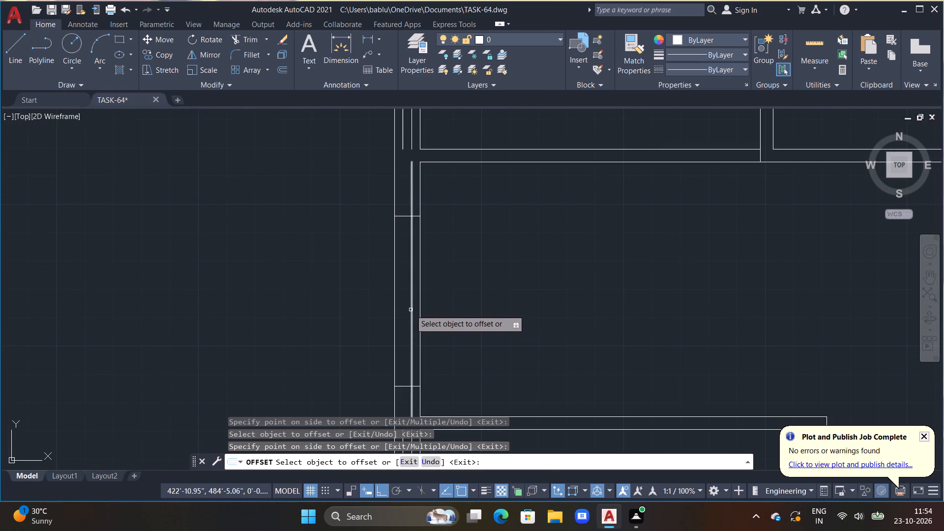
{"action": "left_click", "coordinate": [413, 311]}
{"action": "left_click", "coordinate": [402, 315]}
{"action": "key", "text": "Escape"}
{"action": "key", "text": "Escape"}
{"action": "key", "text": "Escape"}
{"action": "key", "text": "Escape"}
{"action": "key", "text": "Escape"}
{"action": "key", "text": "Escape"}
{"action": "key", "text": "Escape"}
{"action": "key", "text": "Escape"}
{"action": "key", "text": "Escape"}
{"action": "key", "text": "Escape"}
{"action": "key", "text": "Escape"}
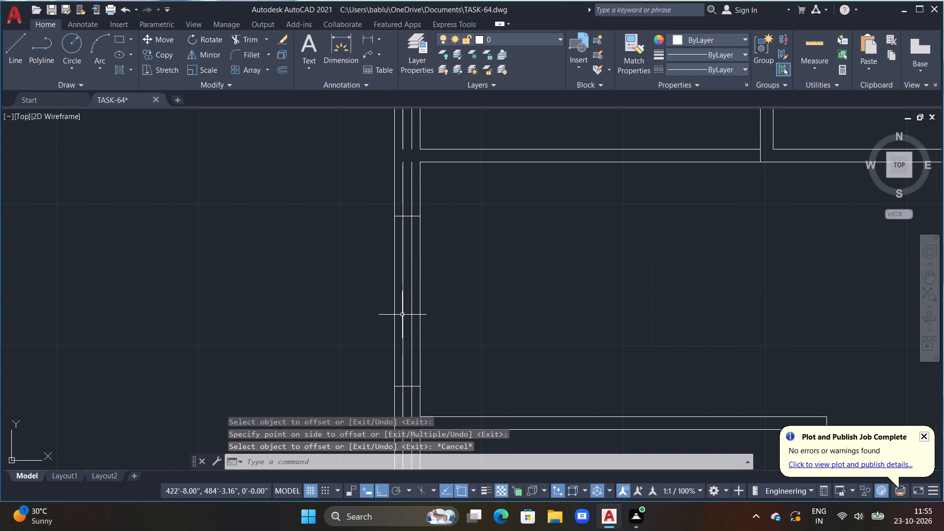
Trim the second left-side room's two window lines above its upper opening line.
{"action": "type", "text": "TR"}
{"action": "key", "text": "space"}
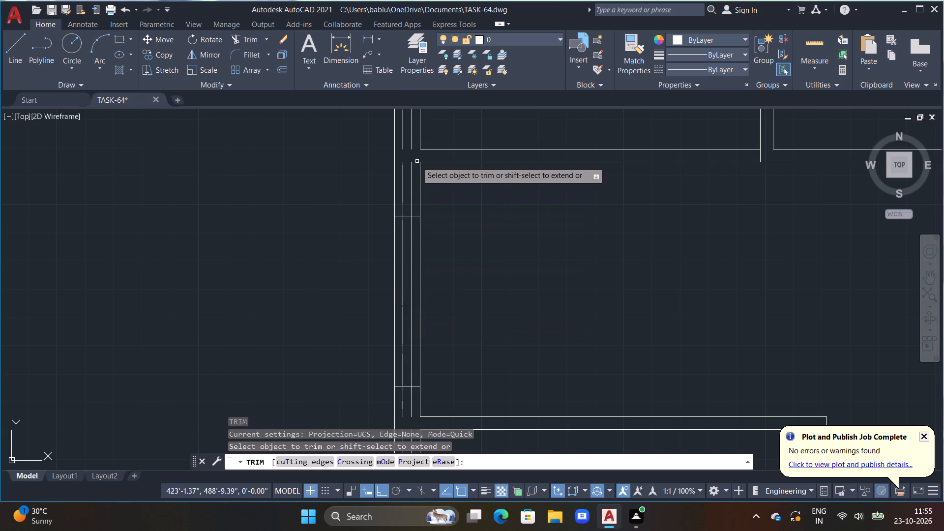
{"action": "left_click", "coordinate": [403, 165]}
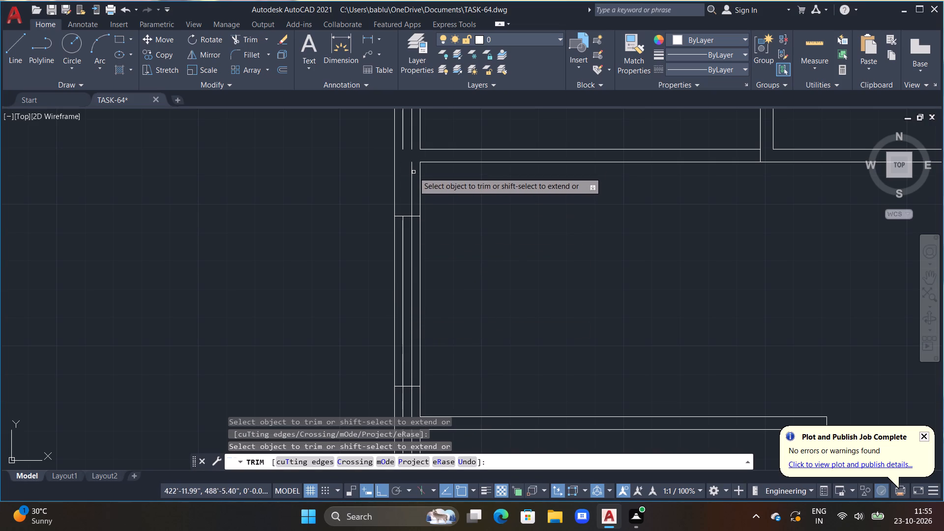
{"action": "left_click_drag", "start_coordinate": [413, 167], "coordinate": [410, 159]}
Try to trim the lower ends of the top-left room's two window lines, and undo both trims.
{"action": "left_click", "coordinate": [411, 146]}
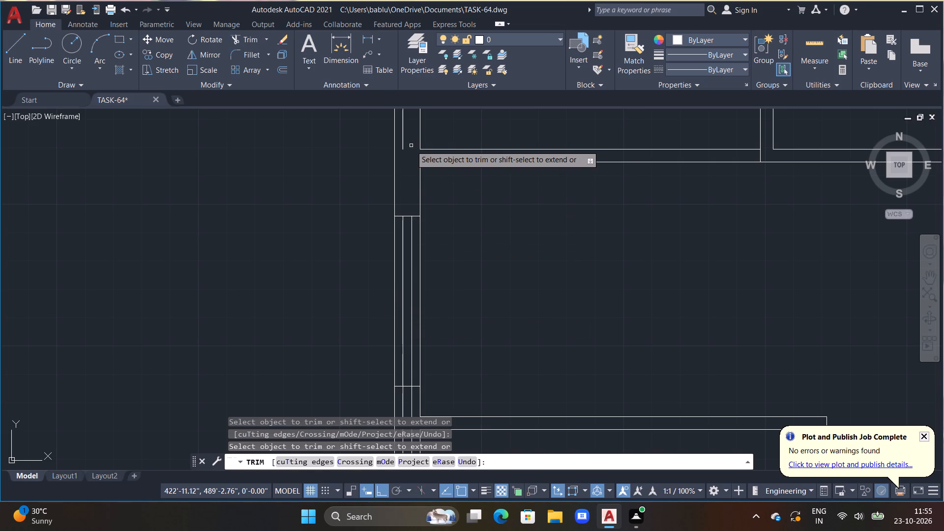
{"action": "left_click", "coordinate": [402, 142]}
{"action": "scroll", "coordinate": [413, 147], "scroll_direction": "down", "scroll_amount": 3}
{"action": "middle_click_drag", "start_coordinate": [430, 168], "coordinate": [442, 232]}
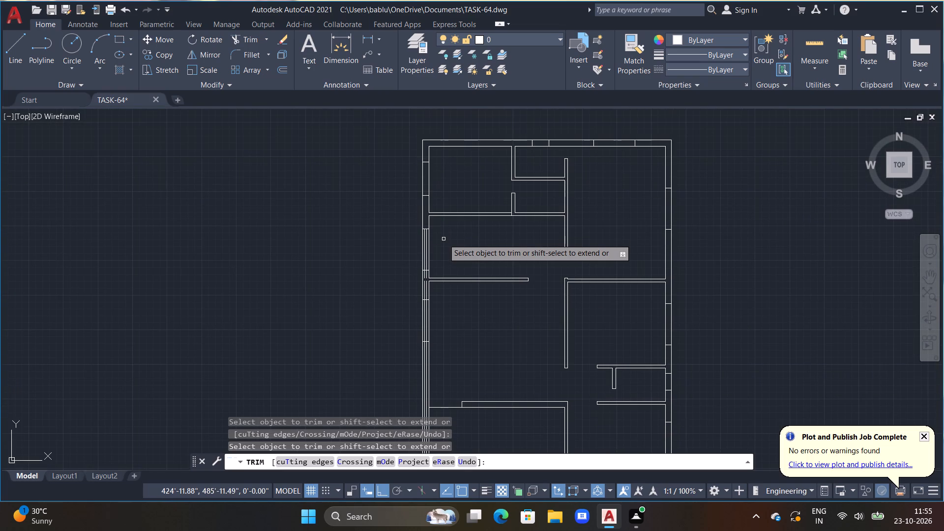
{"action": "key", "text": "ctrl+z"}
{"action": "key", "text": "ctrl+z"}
Trim the top-left room's two window lines above and below its opening in the left outer wall.
{"action": "scroll", "coordinate": [446, 200], "scroll_direction": "down", "scroll_amount": 2}
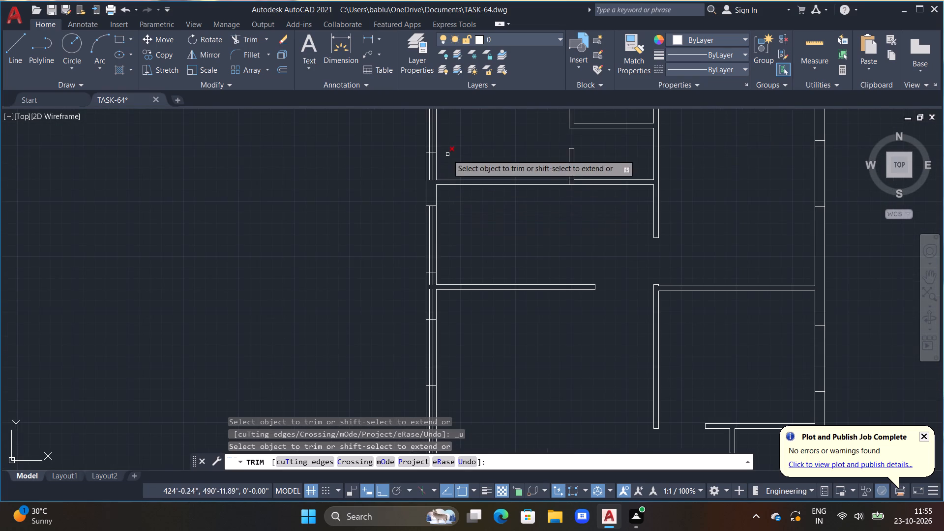
{"action": "middle_click_drag", "start_coordinate": [455, 147], "coordinate": [458, 201]}
{"action": "left_click", "coordinate": [437, 139]}
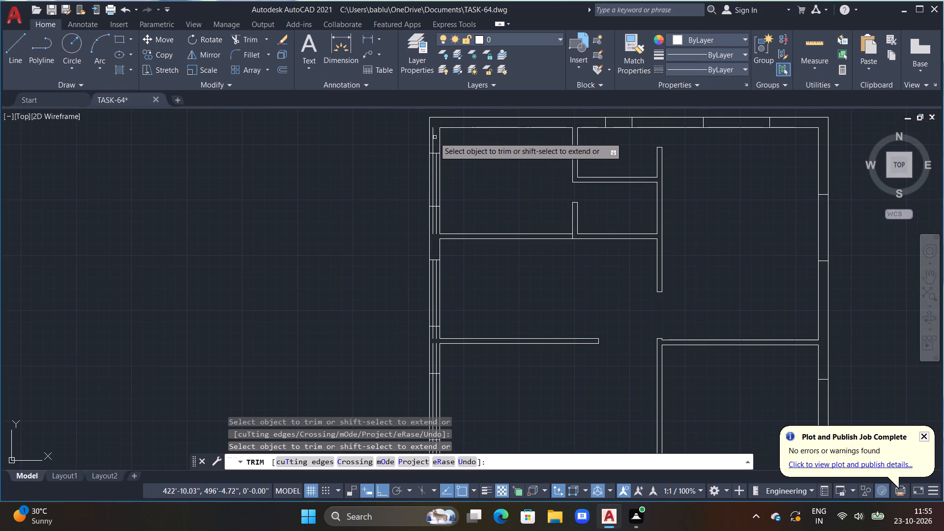
{"action": "left_click", "coordinate": [434, 136]}
{"action": "left_click", "coordinate": [432, 218]}
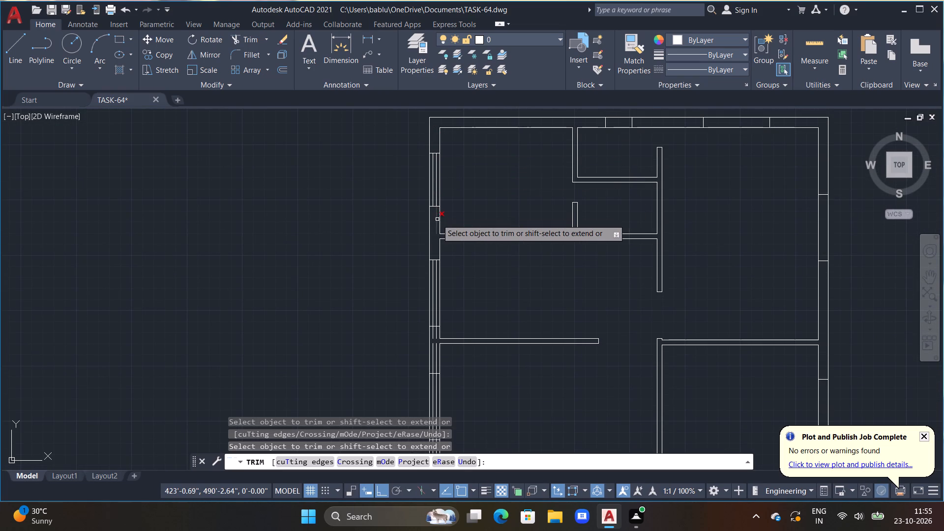
{"action": "left_click", "coordinate": [436, 219]}
Trim the window lines in the left outer wall between the openings of the second and third left-side rooms.
{"action": "middle_click_drag", "start_coordinate": [468, 274], "coordinate": [465, 180]}
{"action": "left_click", "coordinate": [431, 242]}
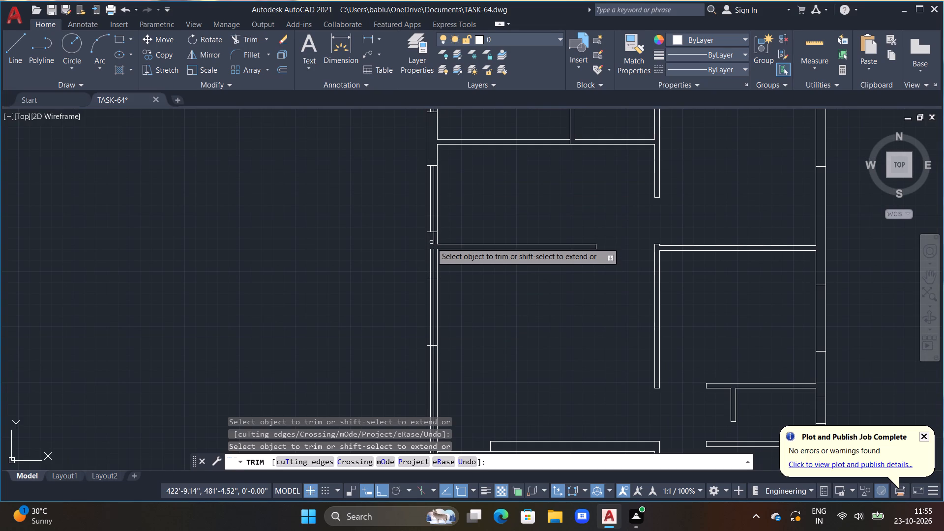
{"action": "left_click", "coordinate": [434, 244]}
{"action": "left_click", "coordinate": [433, 249]}
{"action": "left_click", "coordinate": [430, 249]}
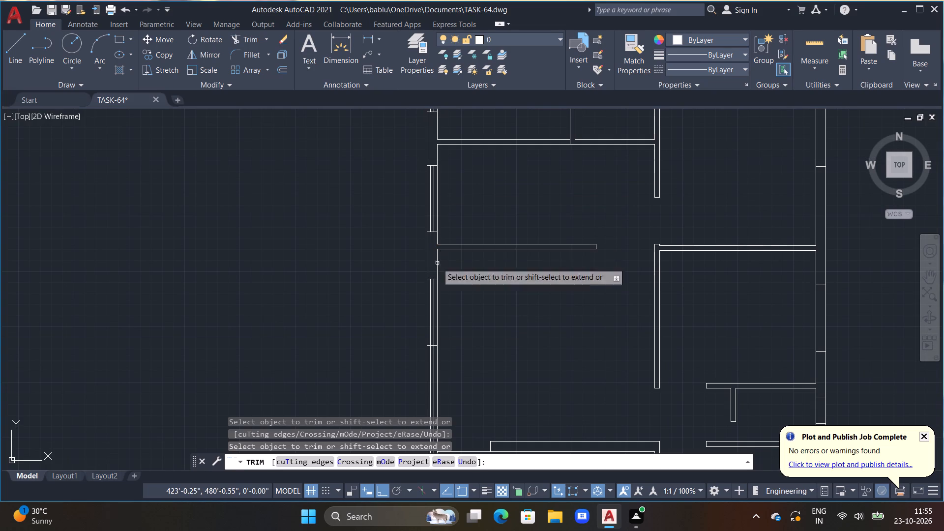
Trim the third left-side room's two window lines below its lower opening line.
{"action": "middle_click_drag", "start_coordinate": [459, 295], "coordinate": [467, 221]}
{"action": "left_click", "coordinate": [438, 286]}
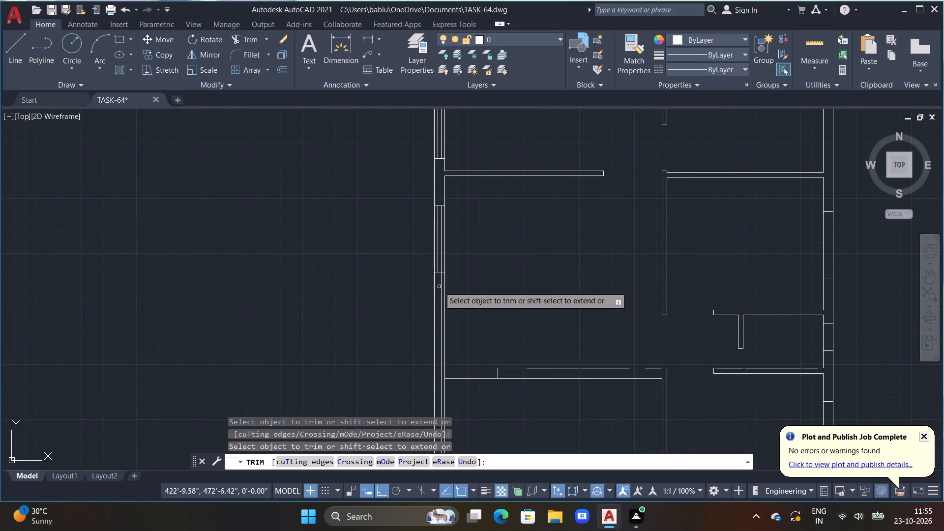
{"action": "double_click", "coordinate": [439, 287]}
{"action": "scroll", "coordinate": [448, 282], "scroll_direction": "down", "scroll_amount": 2}
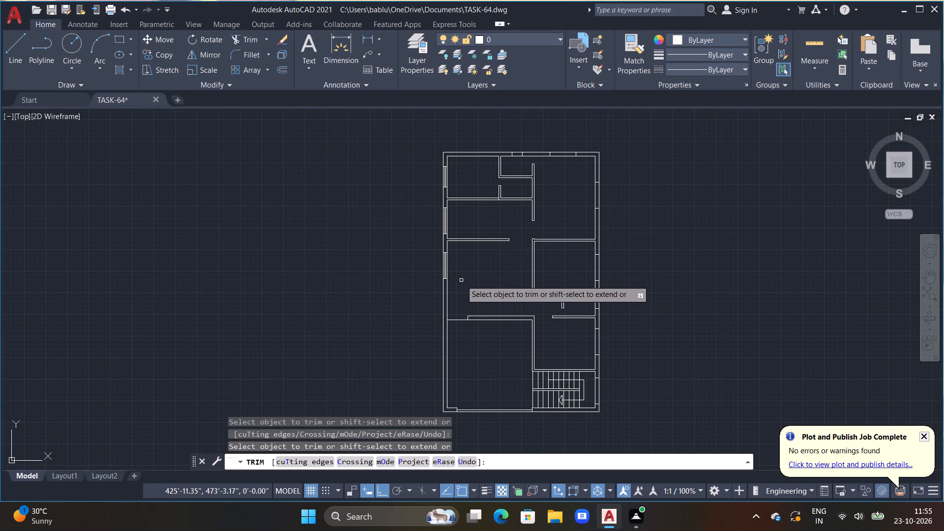
{"action": "key", "text": "Escape"}
{"action": "key", "text": "Escape"}
{"action": "key", "text": "Escape"}
{"action": "key", "text": "Escape"}
{"action": "key", "text": "Escape"}
{"action": "key", "text": "Escape"}
{"action": "key", "text": "Escape"}
{"action": "middle_click_drag", "start_coordinate": [490, 253], "coordinate": [442, 298]}
{"action": "middle_click_drag", "start_coordinate": [466, 266], "coordinate": [411, 262]}
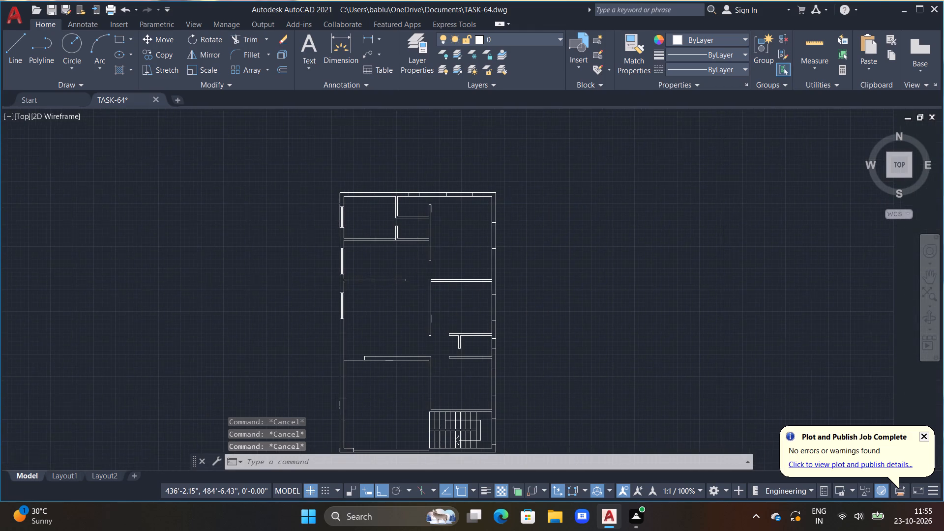
Offset the top outer wall's outer line inward twice at 3" to create two window lines.
{"action": "scroll", "coordinate": [414, 198], "scroll_direction": "up", "scroll_amount": 2}
{"action": "middle_click_drag", "start_coordinate": [413, 191], "coordinate": [367, 238]}
{"action": "scroll", "coordinate": [406, 223], "scroll_direction": "up", "scroll_amount": 2}
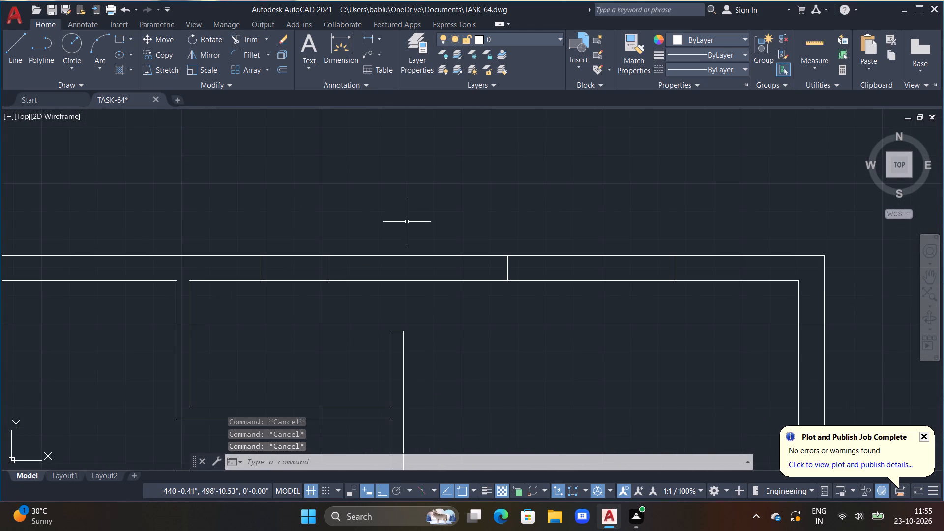
{"action": "type", "text": "OFF 3\""}
{"action": "key", "text": "Return"}
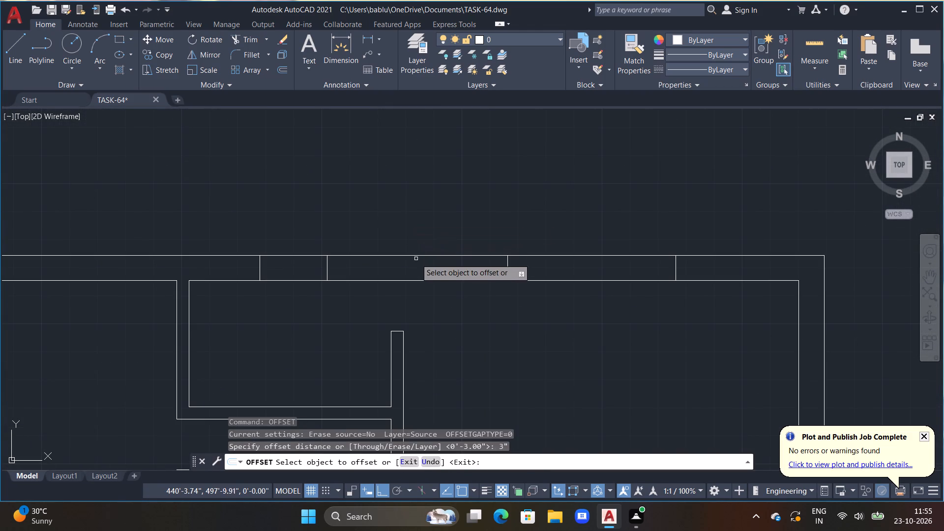
{"action": "left_click", "coordinate": [415, 256]}
{"action": "left_click", "coordinate": [413, 270]}
{"action": "double_click", "coordinate": [412, 264]}
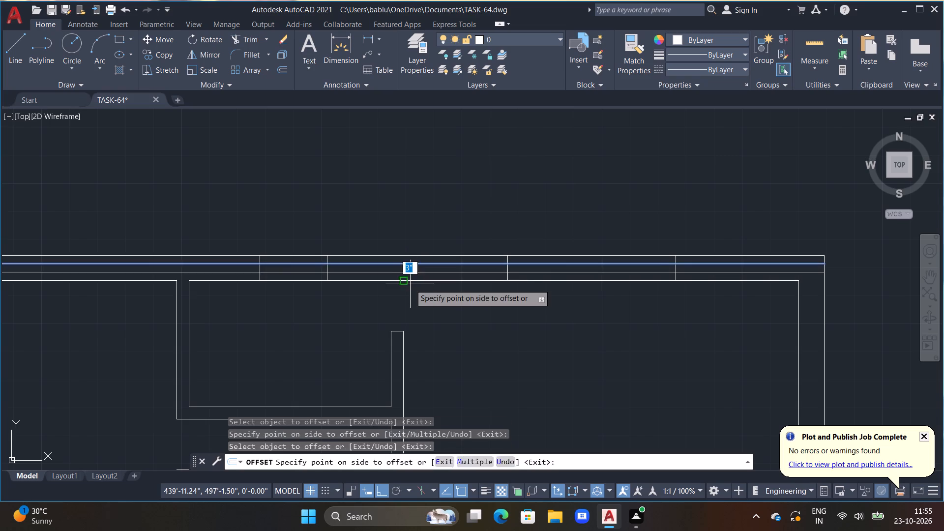
{"action": "left_click", "coordinate": [410, 284]}
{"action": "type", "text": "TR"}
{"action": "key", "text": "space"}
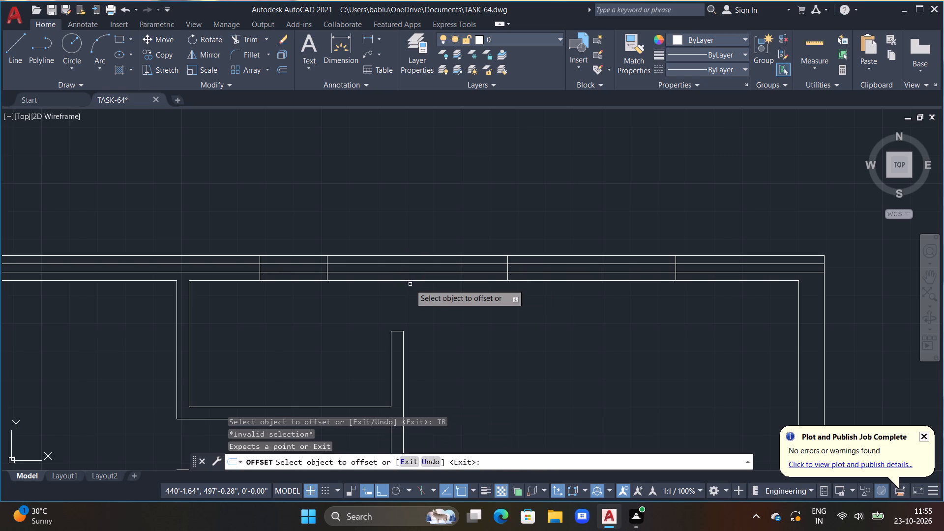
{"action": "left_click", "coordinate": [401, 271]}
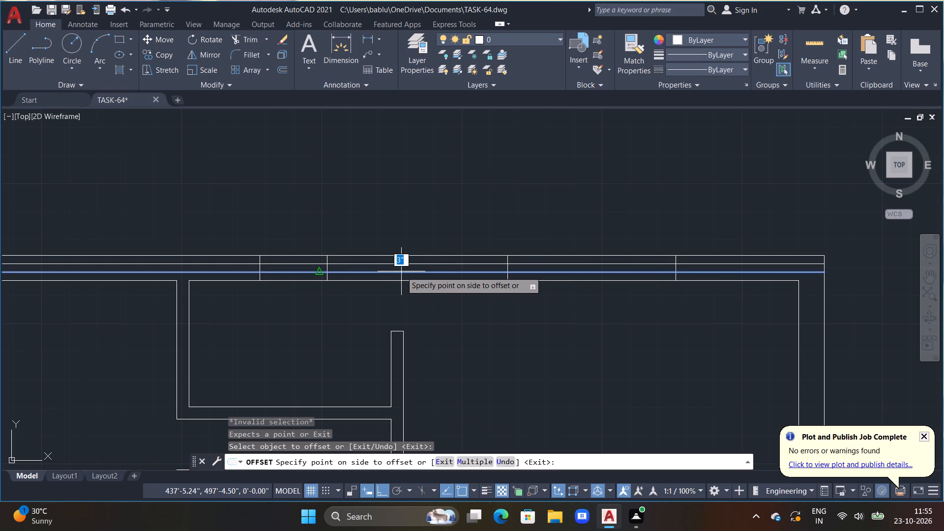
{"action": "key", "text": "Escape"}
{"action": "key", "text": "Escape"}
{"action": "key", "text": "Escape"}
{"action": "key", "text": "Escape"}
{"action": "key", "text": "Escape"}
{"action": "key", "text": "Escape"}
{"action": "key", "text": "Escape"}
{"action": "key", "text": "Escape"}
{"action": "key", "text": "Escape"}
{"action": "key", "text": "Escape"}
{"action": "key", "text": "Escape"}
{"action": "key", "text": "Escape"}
Trim the top outer wall's two window lines between its two openings and out to both corners.
{"action": "type", "text": "TR"}
{"action": "key", "text": "space"}
{"action": "left_click", "coordinate": [410, 264]}
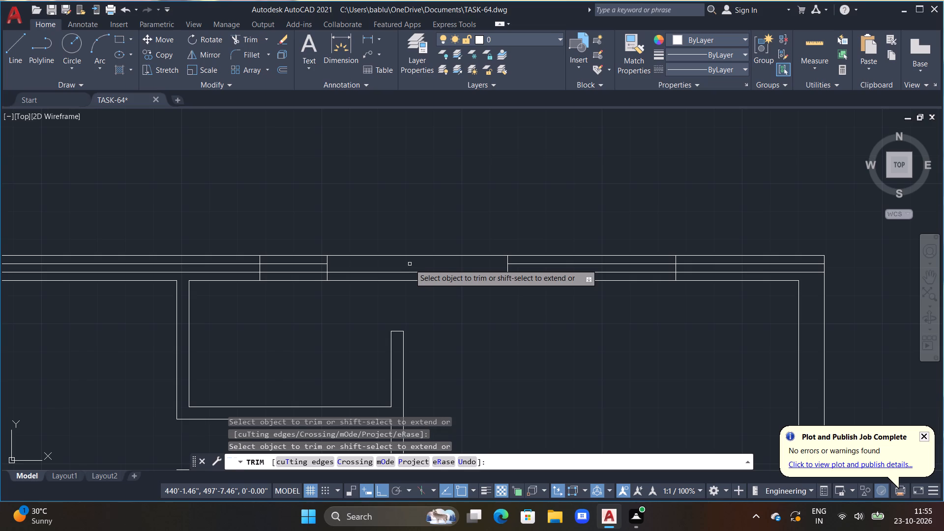
{"action": "double_click", "coordinate": [409, 271]}
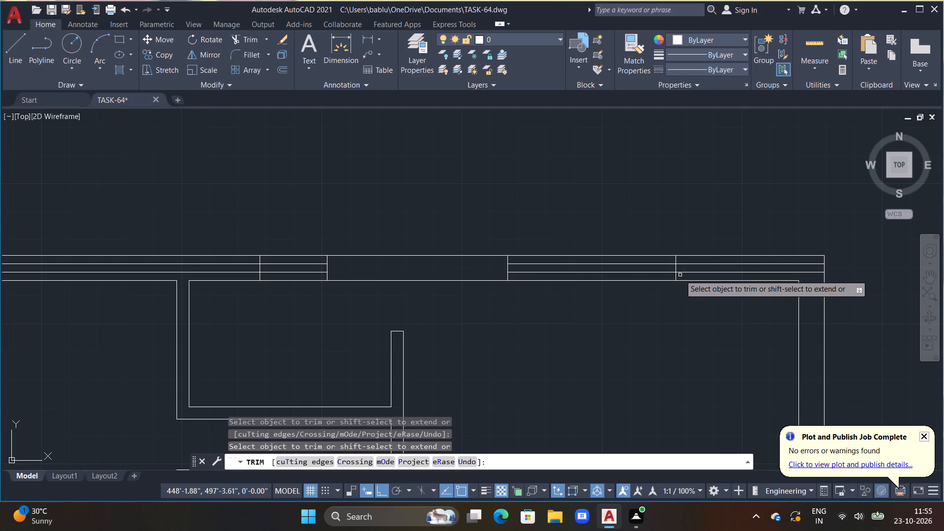
{"action": "left_click", "coordinate": [682, 272]}
{"action": "left_click", "coordinate": [684, 264]}
{"action": "scroll", "coordinate": [678, 298], "scroll_direction": "down", "scroll_amount": 1}
{"action": "middle_click_drag", "start_coordinate": [590, 324], "coordinate": [591, 324]}
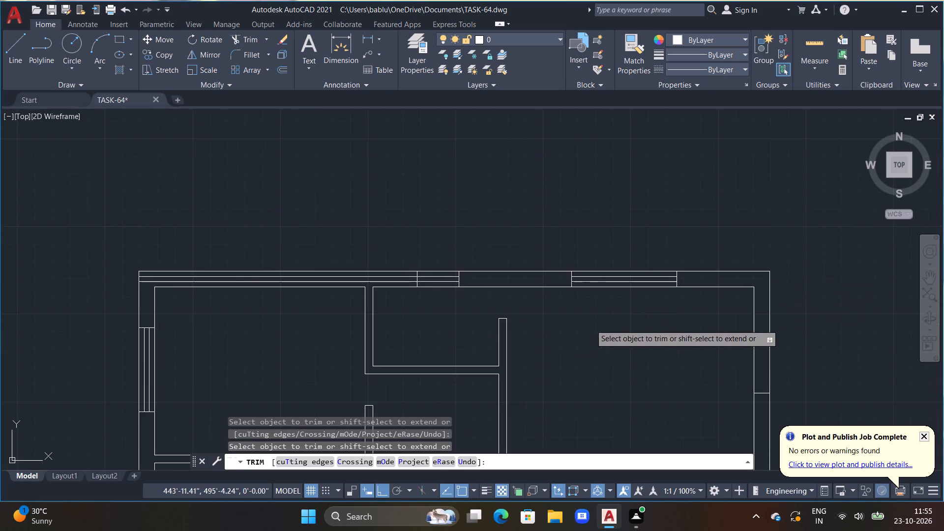
{"action": "middle_click_drag", "start_coordinate": [591, 324], "coordinate": [815, 331]}
{"action": "left_click", "coordinate": [619, 289]}
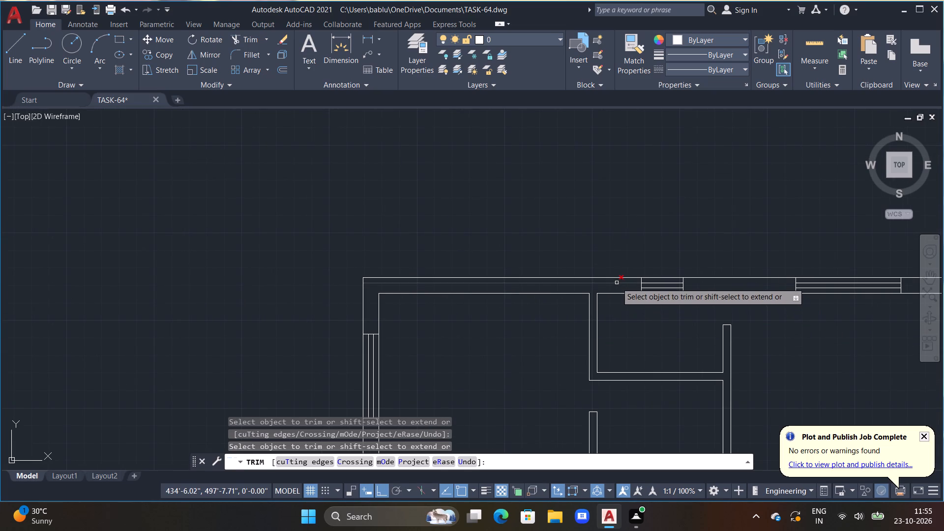
{"action": "left_click", "coordinate": [617, 283]}
{"action": "scroll", "coordinate": [557, 313], "scroll_direction": "down", "scroll_amount": 2}
{"action": "middle_click_drag", "start_coordinate": [545, 336], "coordinate": [472, 313]}
{"action": "key", "text": "Escape"}
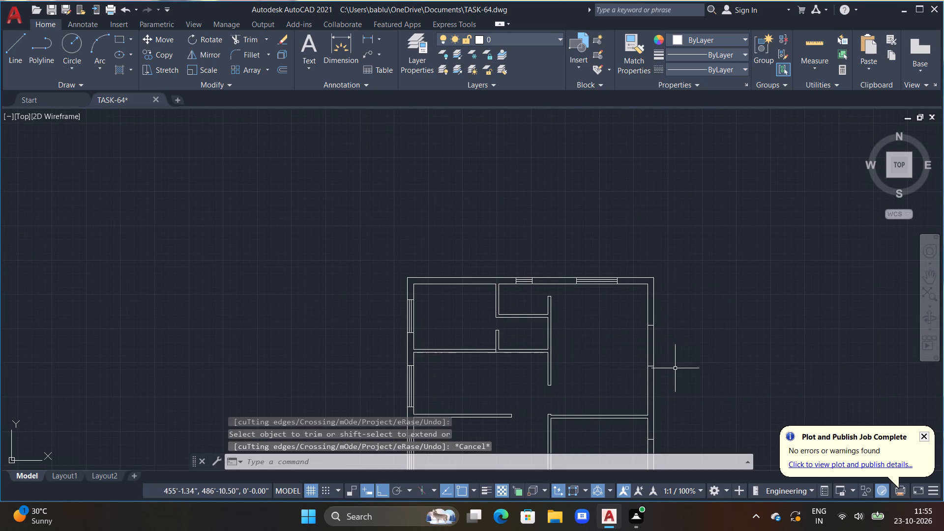
Offset the right outer wall's outer line inward twice at 3" to create two window lines.
{"action": "scroll", "coordinate": [632, 311], "scroll_direction": "down", "scroll_amount": 1}
{"action": "key", "text": "Escape"}
{"action": "middle_click_drag", "start_coordinate": [608, 343], "coordinate": [540, 278]}
{"action": "middle_click_drag", "start_coordinate": [606, 326], "coordinate": [594, 285]}
{"action": "key", "text": "Escape"}
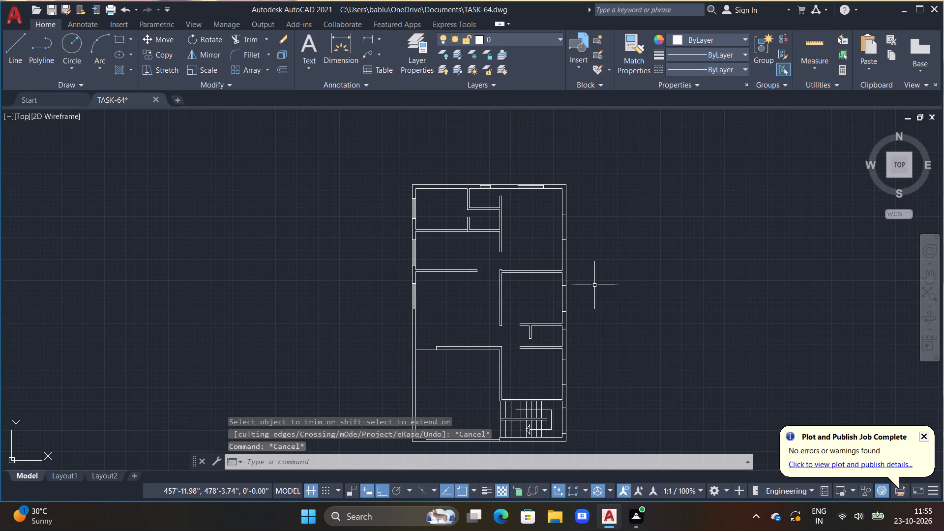
{"action": "key", "text": "Escape"}
{"action": "type", "text": "OFF 3"}
{"action": "key", "text": "shift+quotedbl"}
{"action": "key", "text": "Return"}
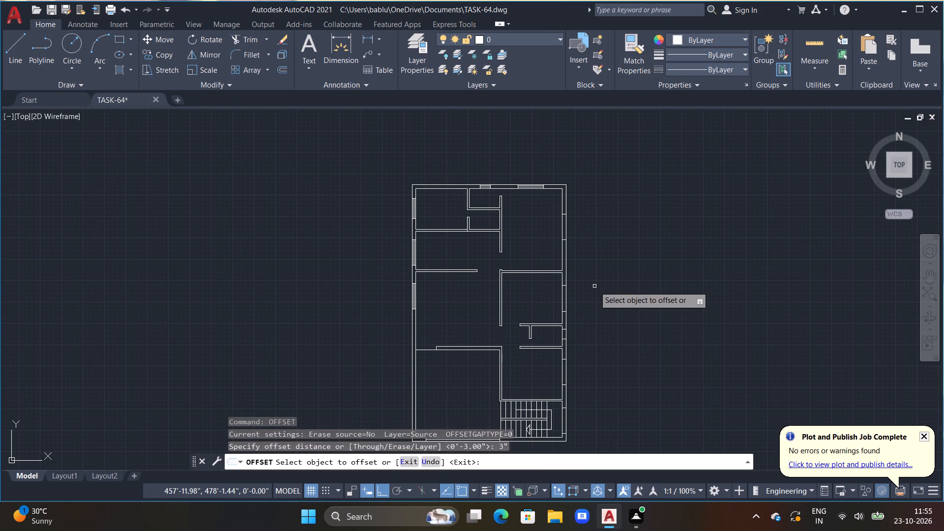
{"action": "scroll", "coordinate": [594, 286], "scroll_direction": "up", "scroll_amount": 2}
{"action": "middle_click_drag", "start_coordinate": [590, 287], "coordinate": [565, 324]}
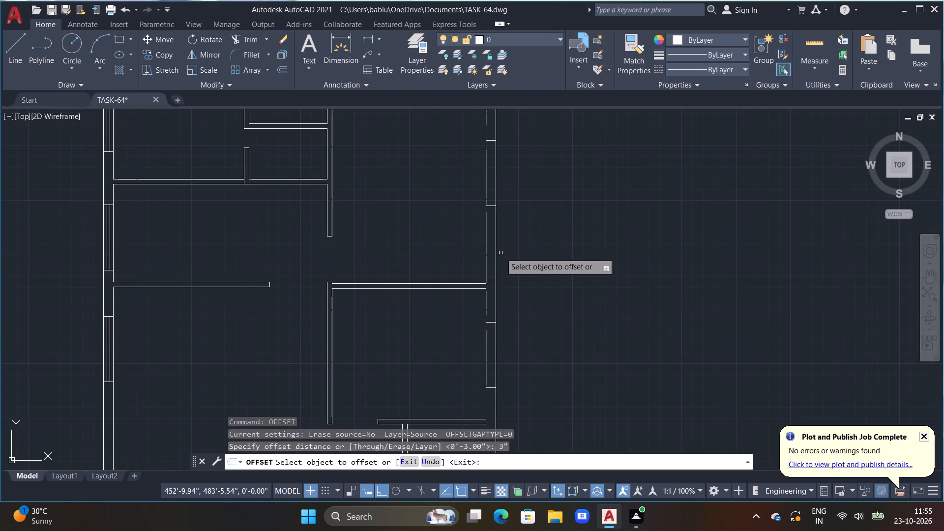
{"action": "left_click", "coordinate": [497, 248]}
{"action": "double_click", "coordinate": [491, 248]}
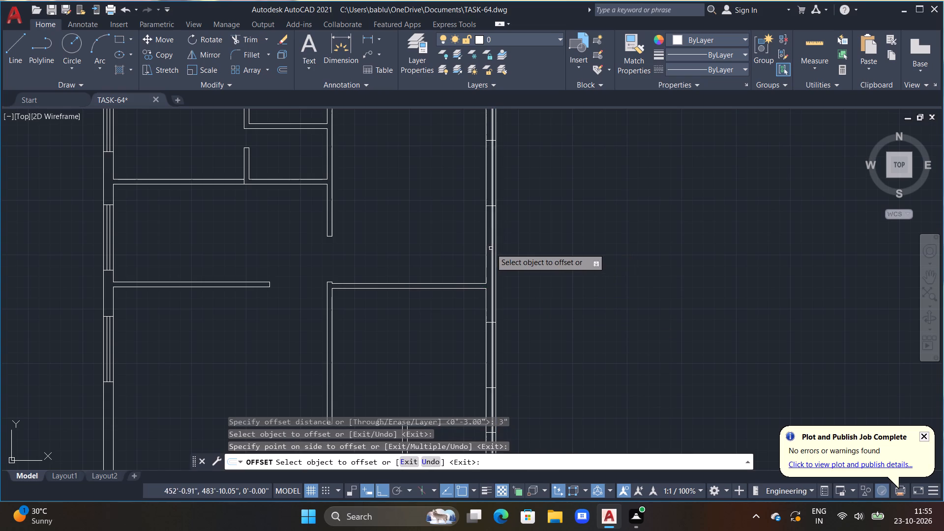
{"action": "double_click", "coordinate": [491, 248]}
{"action": "left_click", "coordinate": [470, 249]}
{"action": "scroll", "coordinate": [547, 235], "scroll_direction": "down", "scroll_amount": 2}
{"action": "middle_click_drag", "start_coordinate": [550, 232], "coordinate": [540, 284]}
{"action": "key", "text": "Escape"}
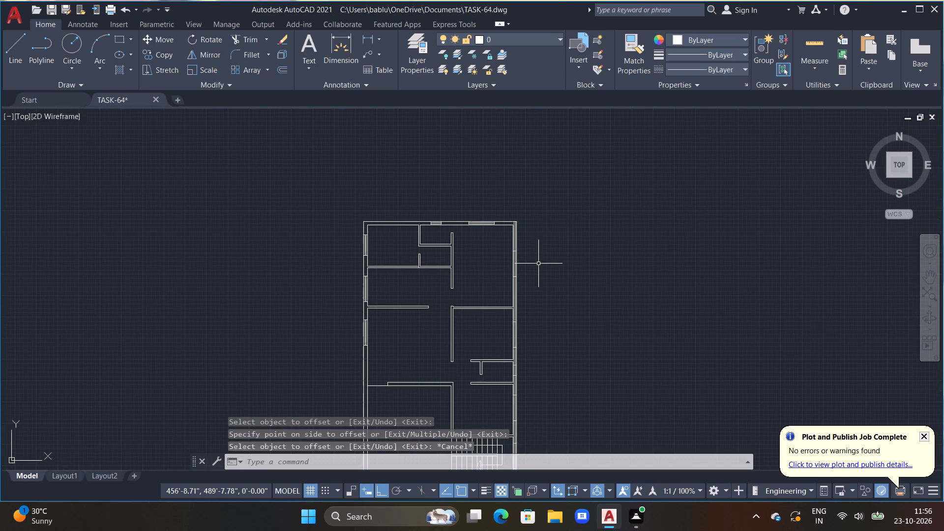
Trim the right outer wall's two window lines above and below the top-right room's opening.
{"action": "scroll", "coordinate": [536, 259], "scroll_direction": "up", "scroll_amount": 1}
{"action": "middle_click_drag", "start_coordinate": [536, 259], "coordinate": [549, 300]}
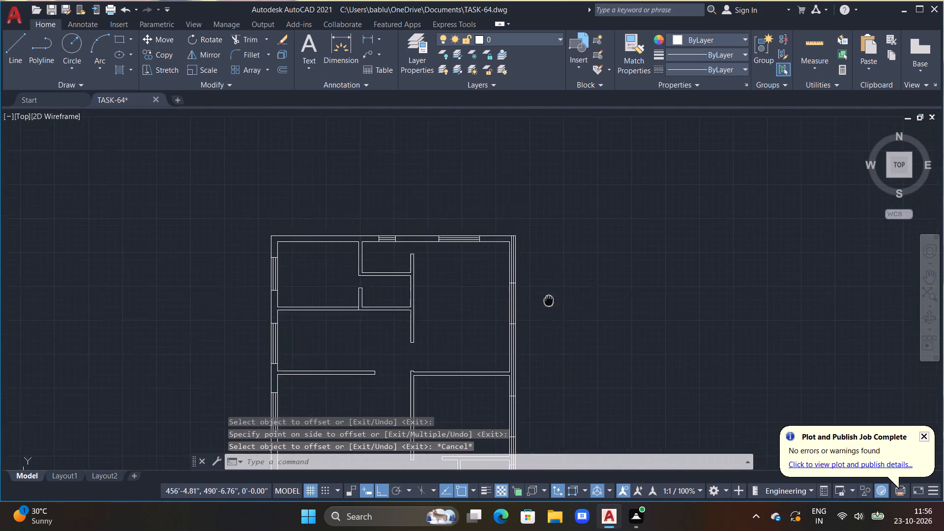
{"action": "middle_click_drag", "start_coordinate": [549, 300], "coordinate": [551, 313]}
{"action": "scroll", "coordinate": [551, 308], "scroll_direction": "up", "scroll_amount": 2}
{"action": "type", "text": "TR"}
{"action": "key", "text": "space"}
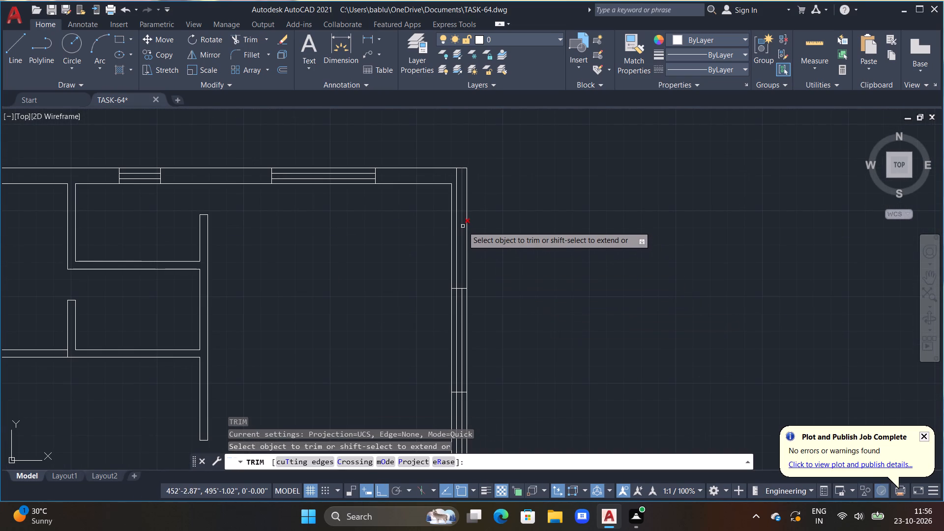
{"action": "left_click", "coordinate": [463, 226]}
{"action": "left_click", "coordinate": [458, 221]}
{"action": "middle_click_drag", "start_coordinate": [538, 319], "coordinate": [541, 207]}
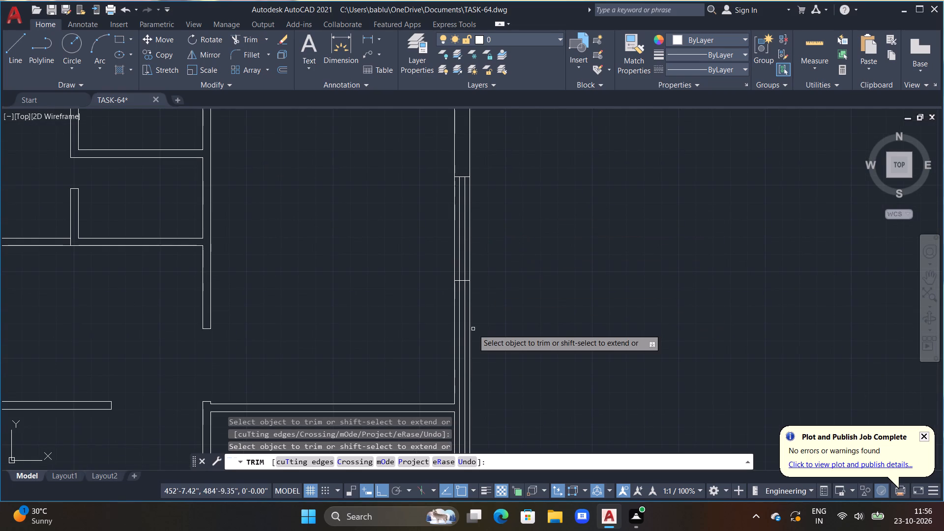
{"action": "double_click", "coordinate": [463, 329]}
{"action": "left_click", "coordinate": [461, 326]}
Trim the right outer wall's two window lines above and below the small room's opening.
{"action": "scroll", "coordinate": [526, 340], "scroll_direction": "down", "scroll_amount": 3}
{"action": "middle_click_drag", "start_coordinate": [524, 304], "coordinate": [520, 209]}
{"action": "scroll", "coordinate": [511, 320], "scroll_direction": "up", "scroll_amount": 4}
{"action": "left_click", "coordinate": [476, 273]}
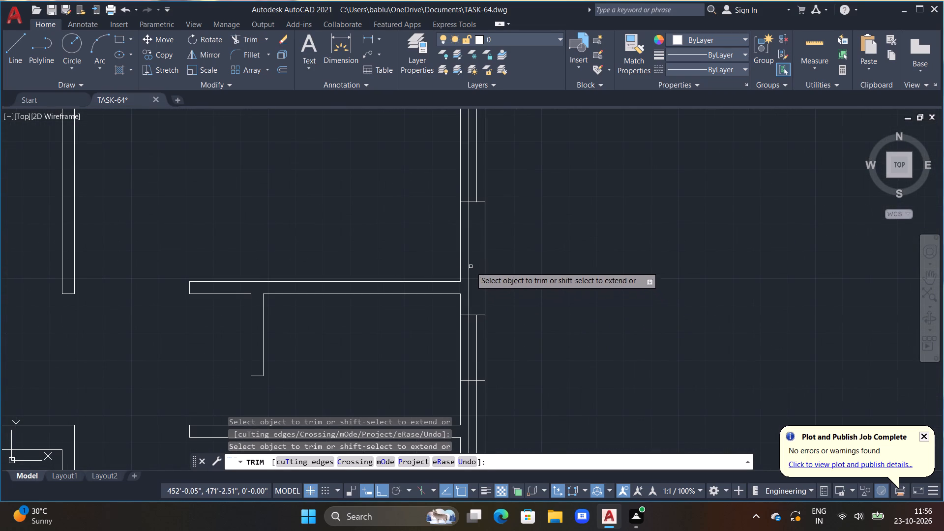
{"action": "double_click", "coordinate": [471, 266]}
{"action": "left_click", "coordinate": [467, 260]}
{"action": "middle_click_drag", "start_coordinate": [524, 313], "coordinate": [537, 217]}
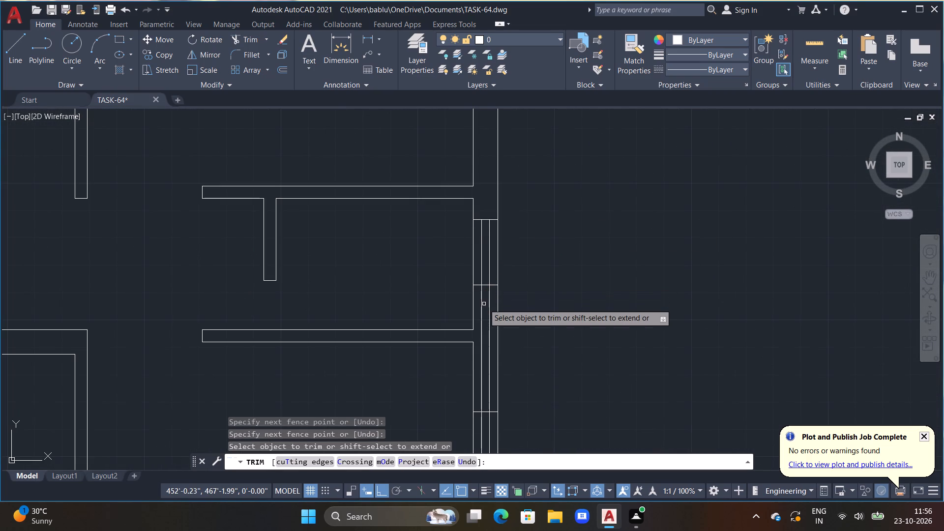
{"action": "left_click", "coordinate": [487, 309]}
{"action": "left_click", "coordinate": [488, 319]}
{"action": "double_click", "coordinate": [479, 317]}
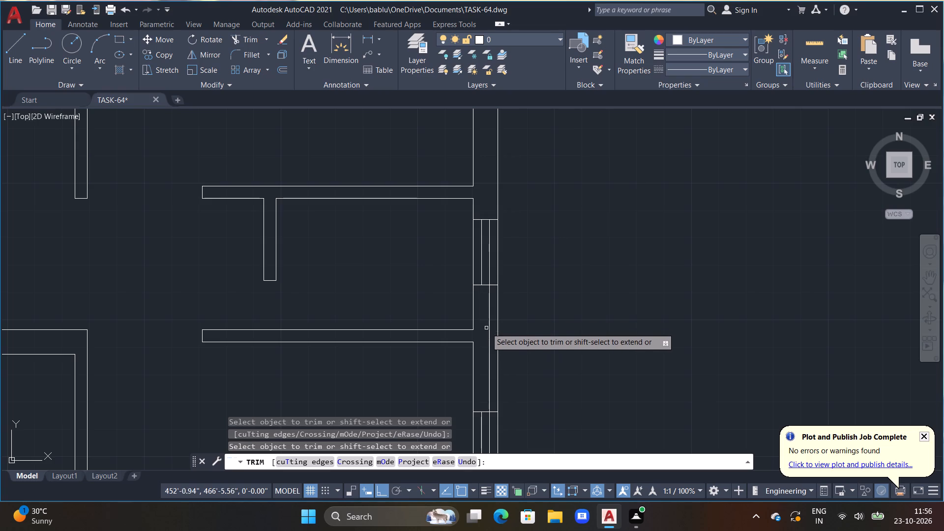
{"action": "left_click", "coordinate": [490, 333]}
Trim the right outer wall's two window lines above and below the staircase opening.
{"action": "scroll", "coordinate": [498, 332], "scroll_direction": "down", "scroll_amount": 2}
{"action": "middle_click_drag", "start_coordinate": [516, 335], "coordinate": [517, 245]}
{"action": "middle_click_drag", "start_coordinate": [516, 359], "coordinate": [509, 275]}
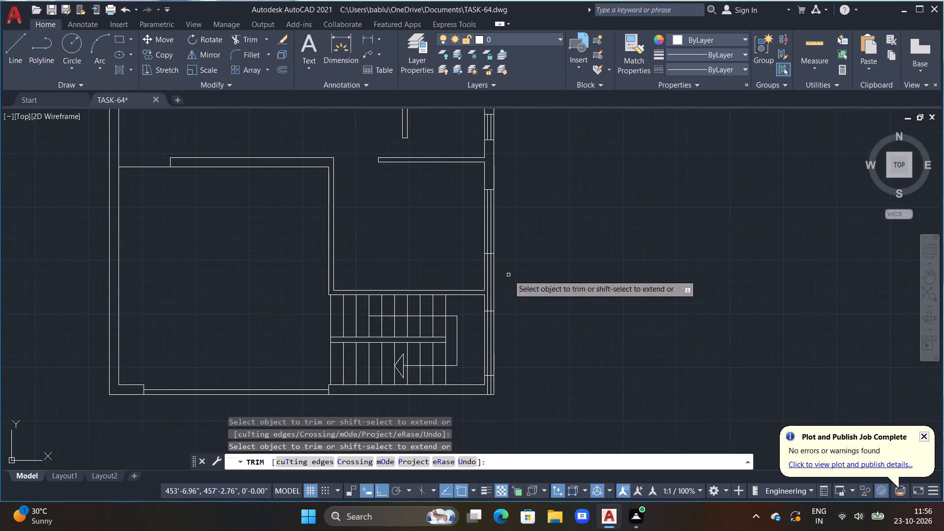
{"action": "scroll", "coordinate": [498, 279], "scroll_direction": "up", "scroll_amount": 2}
{"action": "double_click", "coordinate": [470, 272]}
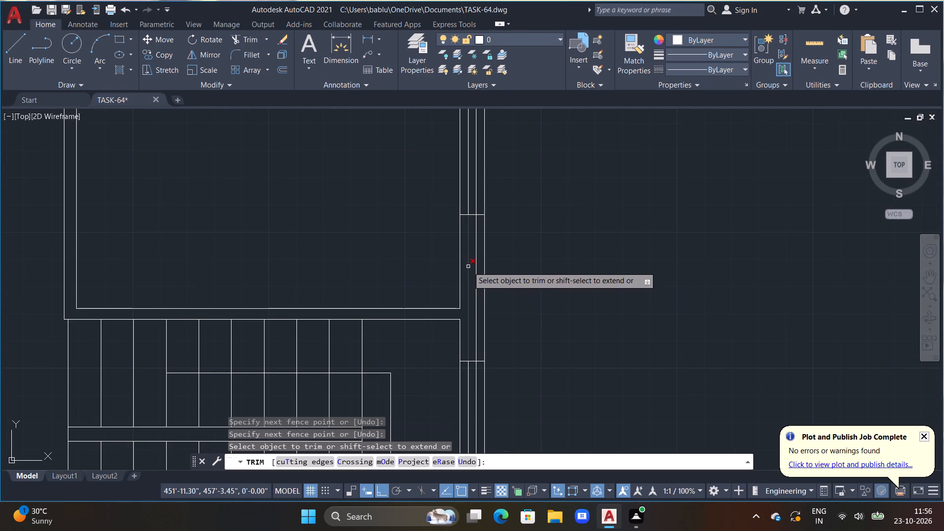
{"action": "left_click", "coordinate": [468, 266]}
{"action": "left_click", "coordinate": [476, 276]}
{"action": "scroll", "coordinate": [510, 296], "scroll_direction": "down", "scroll_amount": 3}
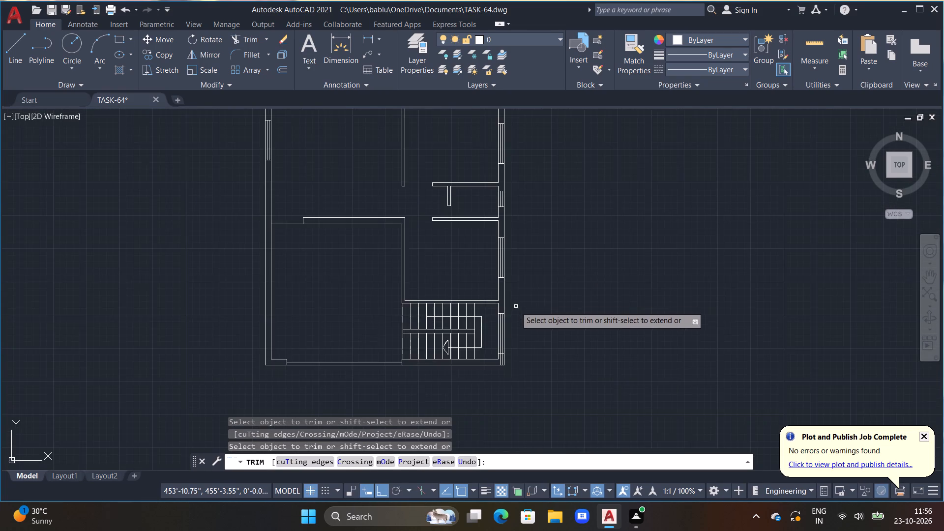
{"action": "middle_click_drag", "start_coordinate": [517, 307], "coordinate": [514, 257]}
{"action": "scroll", "coordinate": [501, 314], "scroll_direction": "up", "scroll_amount": 3}
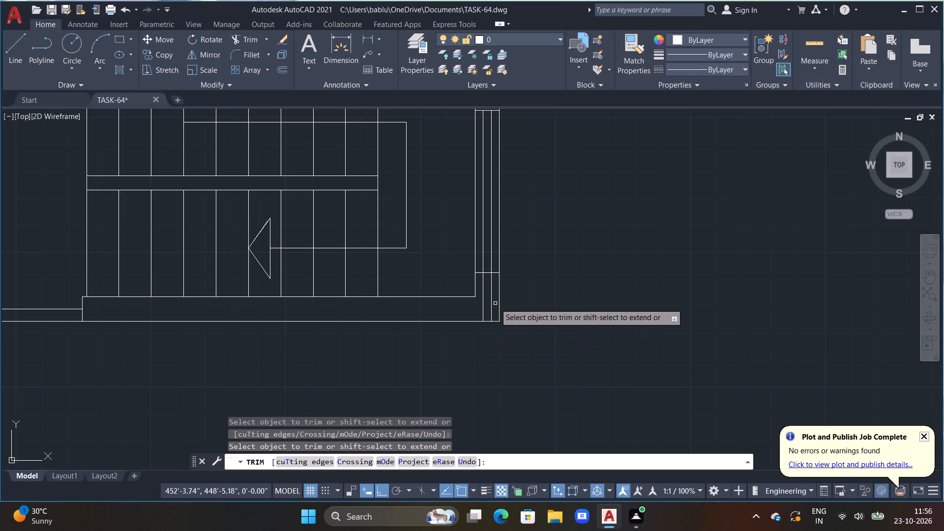
{"action": "left_click_drag", "start_coordinate": [495, 302], "coordinate": [482, 309]}
{"action": "scroll", "coordinate": [528, 284], "scroll_direction": "down", "scroll_amount": 2}
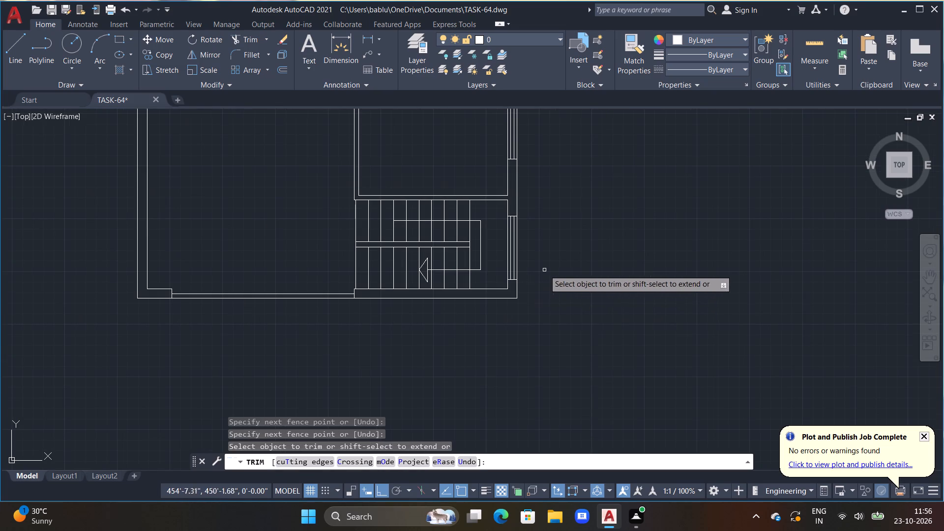
{"action": "key", "text": "Escape"}
{"action": "key", "text": "Escape"}
{"action": "scroll", "coordinate": [553, 327], "scroll_direction": "down", "scroll_amount": 1}
{"action": "key", "text": "Escape"}
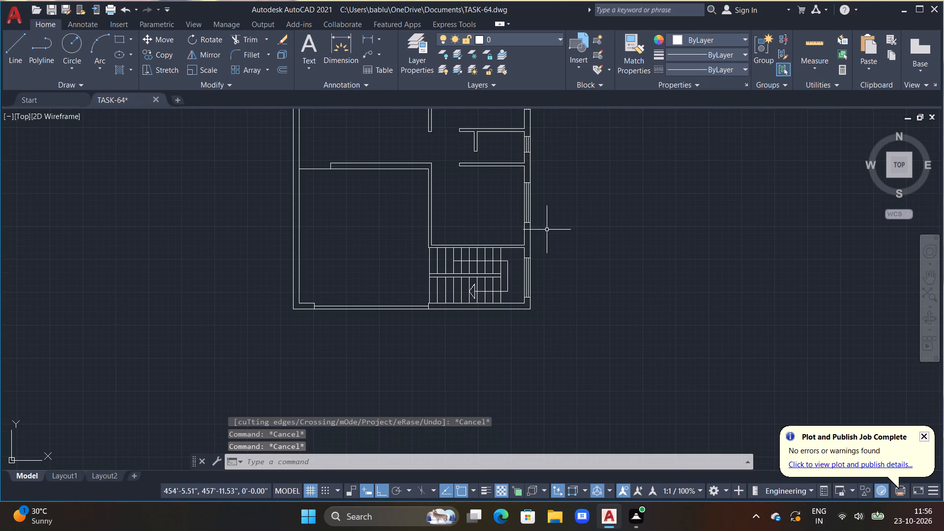
Draw a 3'6" by 2" door leaf down the partition face from its upper corner, inside the room above the staircase.
{"action": "middle_click_drag", "start_coordinate": [437, 243], "coordinate": [478, 324]}
{"action": "scroll", "coordinate": [463, 262], "scroll_direction": "up", "scroll_amount": 1}
{"action": "middle_click_drag", "start_coordinate": [474, 261], "coordinate": [465, 275]}
{"action": "scroll", "coordinate": [465, 275], "scroll_direction": "up", "scroll_amount": 1}
{"action": "scroll", "coordinate": [460, 274], "scroll_direction": "down", "scroll_amount": 3}
{"action": "scroll", "coordinate": [487, 259], "scroll_direction": "up", "scroll_amount": 2}
{"action": "key", "text": "Escape"}
{"action": "scroll", "coordinate": [389, 267], "scroll_direction": "up", "scroll_amount": 1}
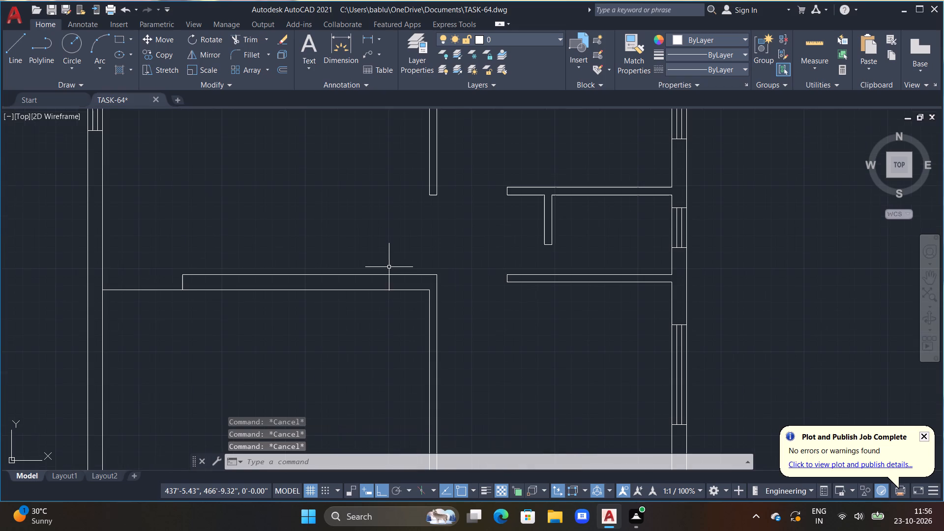
{"action": "type", "text": "L"}
{"action": "key", "text": "space"}
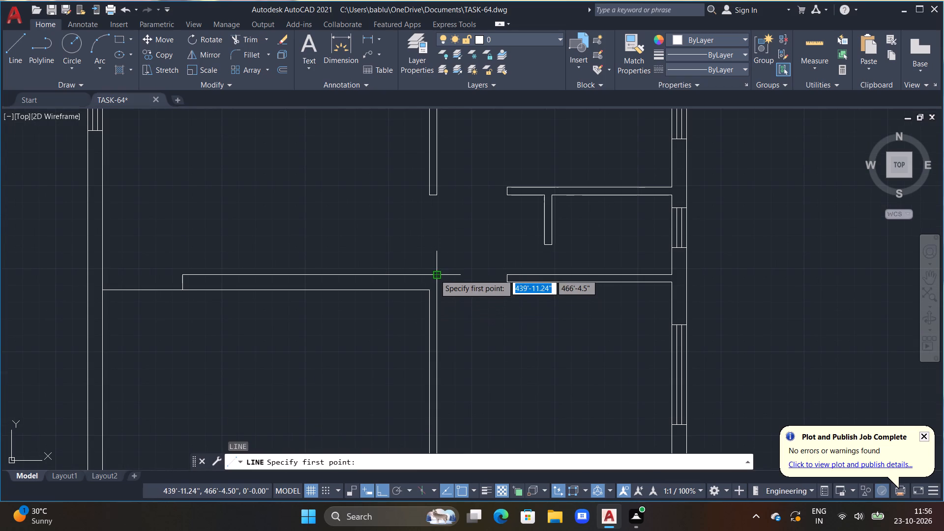
{"action": "double_click", "coordinate": [435, 274]}
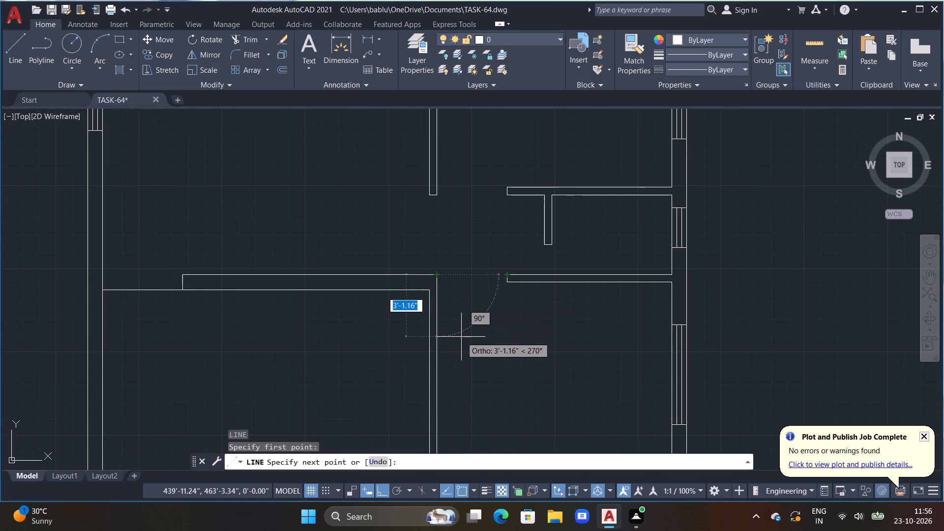
{"action": "type", "text": "3'6\""}
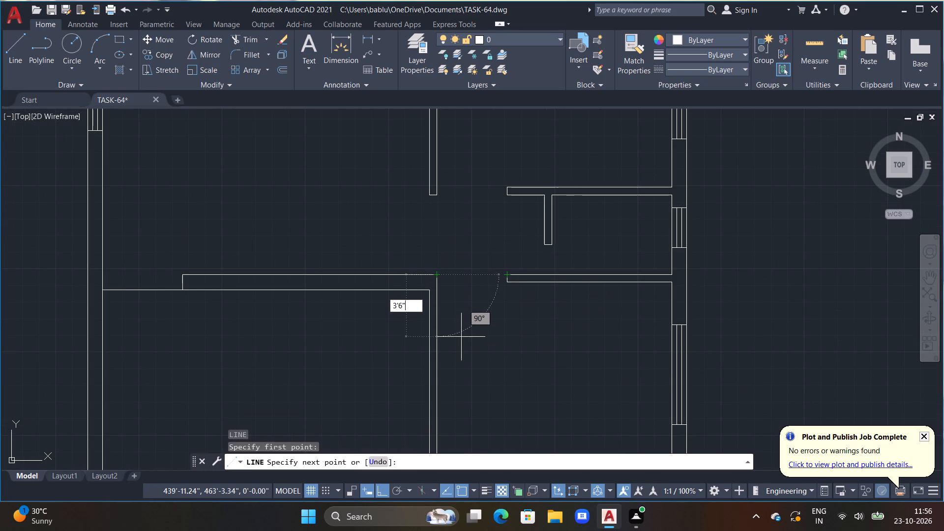
{"action": "key", "text": "Return"}
{"action": "type", "text": "2\""}
{"action": "key", "text": "Return"}
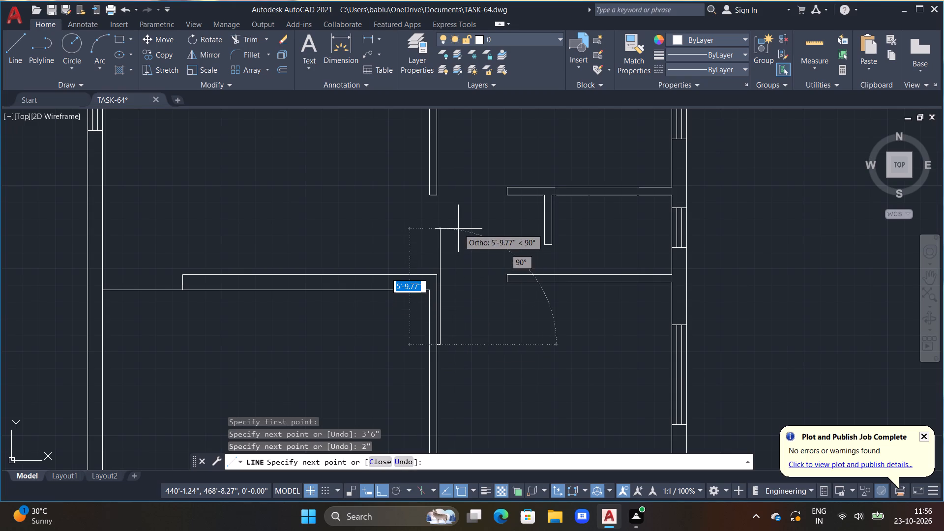
{"action": "middle_click_drag", "start_coordinate": [457, 284], "coordinate": [475, 312]}
{"action": "scroll", "coordinate": [475, 312], "scroll_direction": "up", "scroll_amount": 1}
{"action": "middle_click_drag", "start_coordinate": [470, 293], "coordinate": [470, 295]}
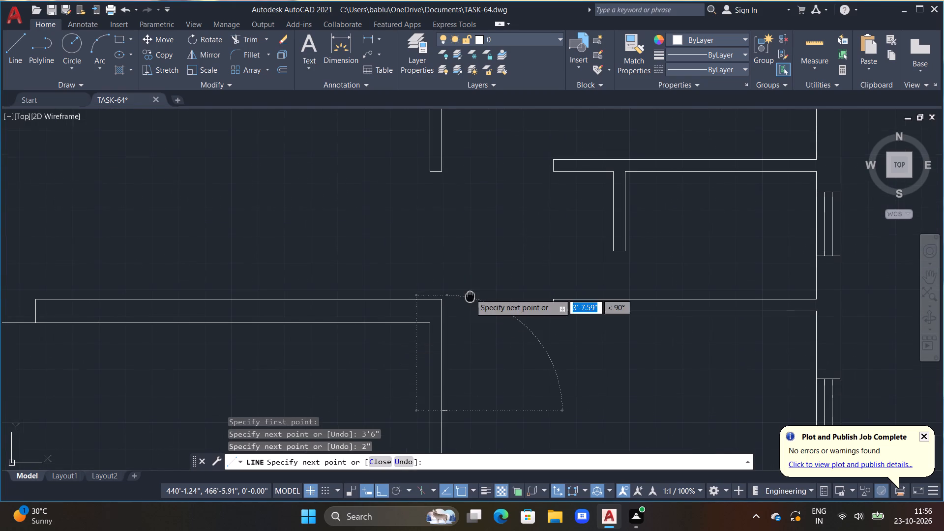
{"action": "middle_click_drag", "start_coordinate": [470, 295], "coordinate": [488, 261]}
{"action": "scroll", "coordinate": [484, 279], "scroll_direction": "up", "scroll_amount": 2}
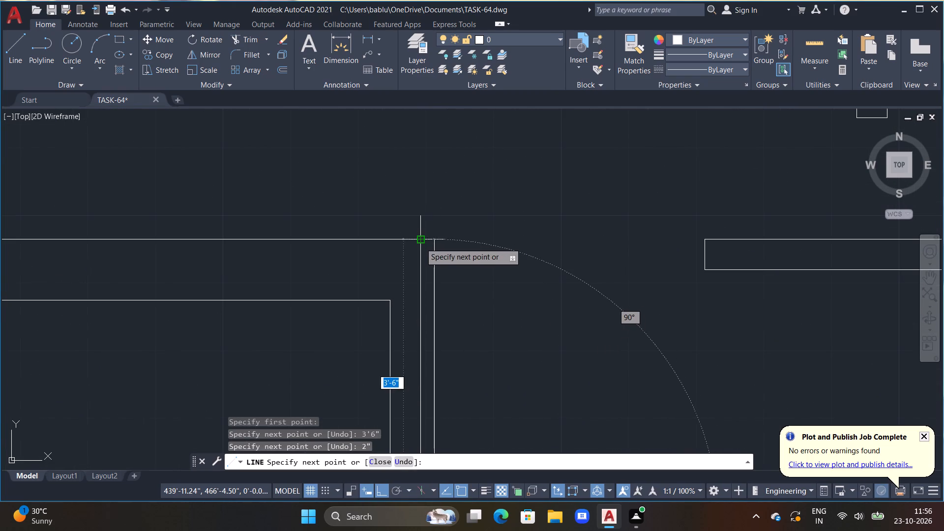
{"action": "left_click", "coordinate": [434, 239]}
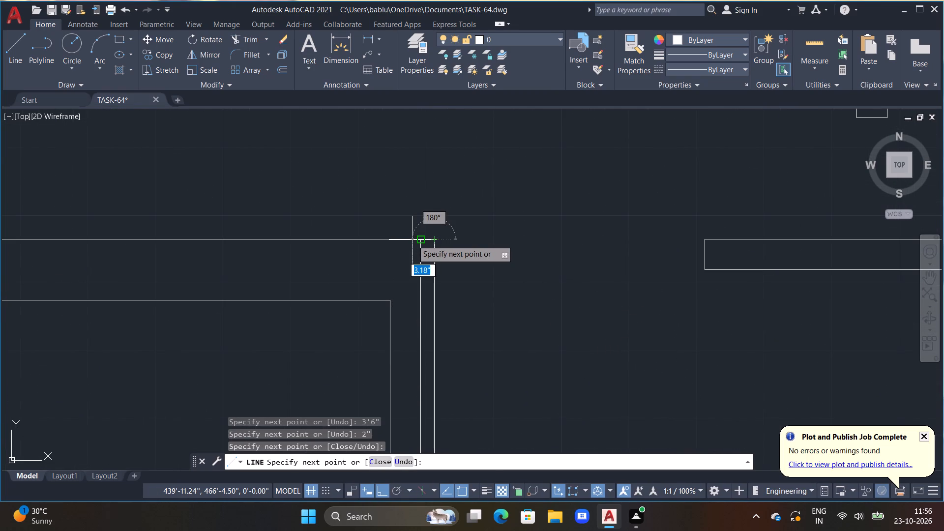
{"action": "triple_click", "coordinate": [421, 239]}
{"action": "key", "text": "Escape"}
{"action": "scroll", "coordinate": [493, 280], "scroll_direction": "down", "scroll_amount": 2}
{"action": "middle_click_drag", "start_coordinate": [491, 273], "coordinate": [467, 235]}
{"action": "key", "text": "Escape"}
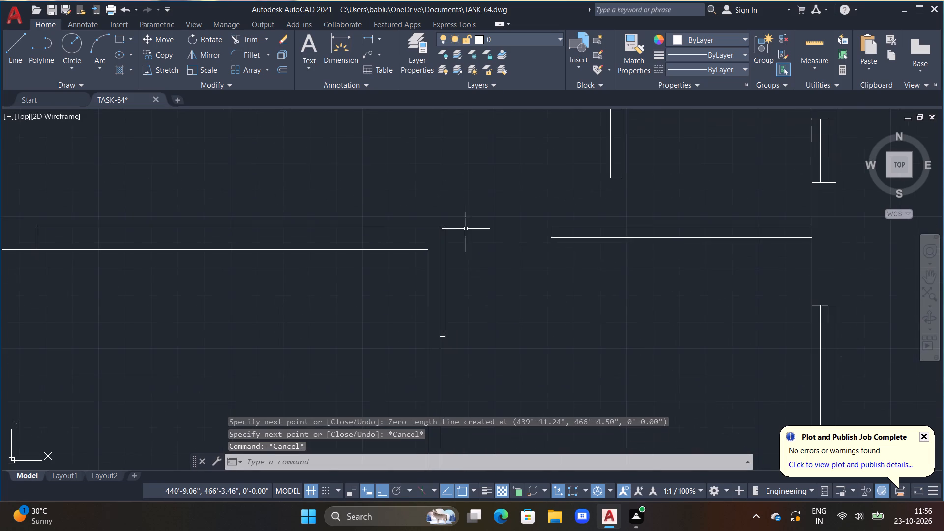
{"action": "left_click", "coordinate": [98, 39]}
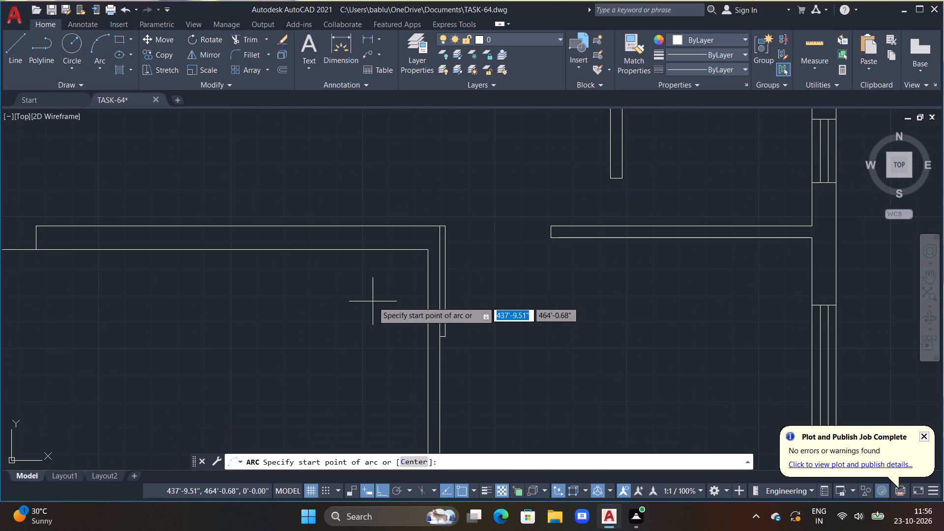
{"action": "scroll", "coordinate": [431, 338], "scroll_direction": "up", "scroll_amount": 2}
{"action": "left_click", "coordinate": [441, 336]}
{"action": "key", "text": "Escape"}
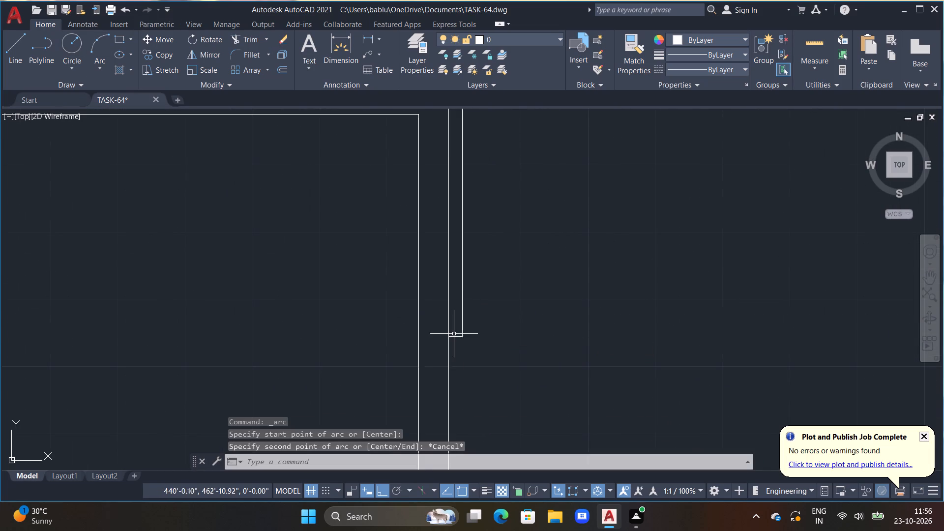
Draw a three-point swing arc from the leaf's free end to the opposite partition end at the room above the staircase.
{"action": "scroll", "coordinate": [453, 334], "scroll_direction": "up", "scroll_amount": 2}
{"action": "left_click", "coordinate": [110, 40]}
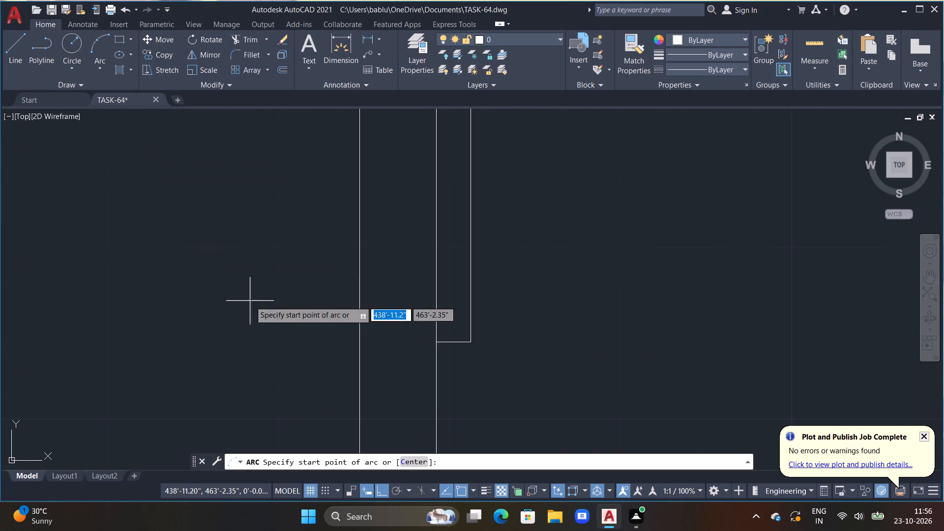
{"action": "left_click", "coordinate": [436, 341]}
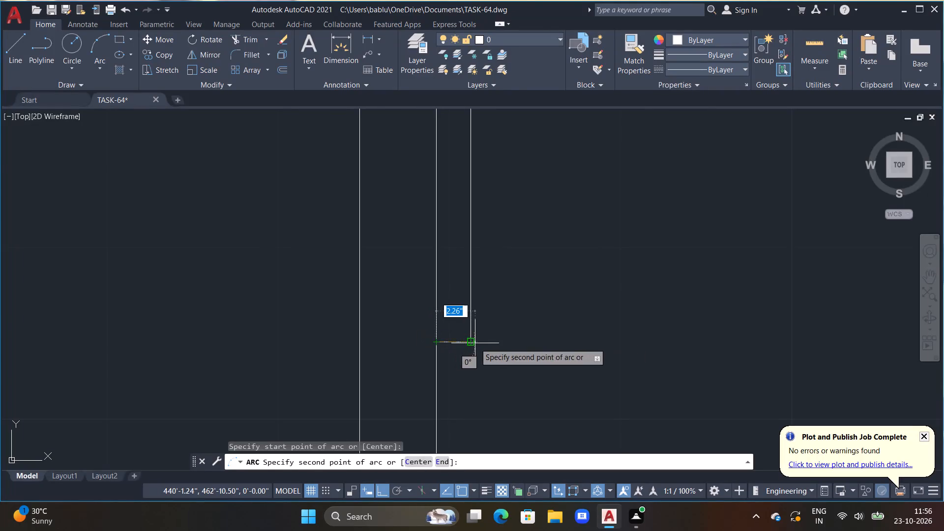
{"action": "left_click", "coordinate": [474, 343]}
{"action": "scroll", "coordinate": [584, 290], "scroll_direction": "down", "scroll_amount": 3}
{"action": "middle_click_drag", "start_coordinate": [655, 249], "coordinate": [429, 404]}
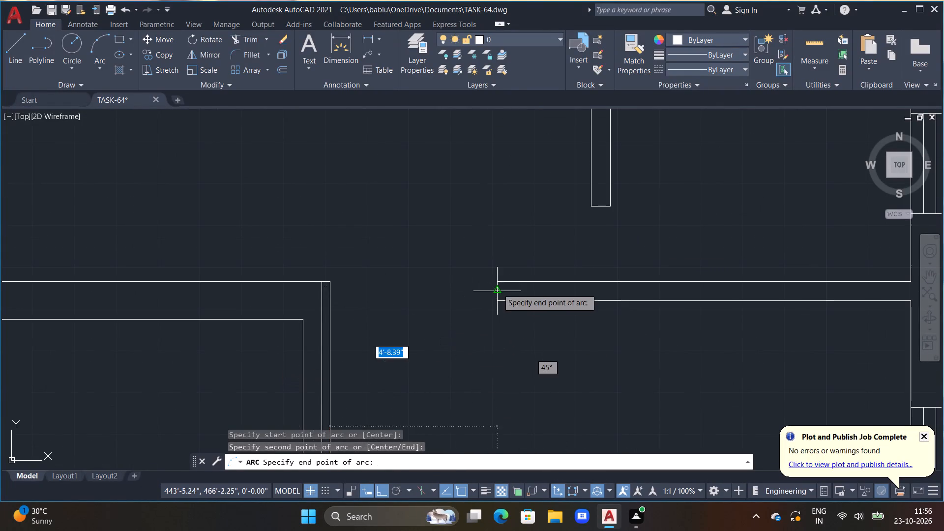
{"action": "left_click", "coordinate": [497, 281]}
{"action": "key", "text": "Escape"}
{"action": "scroll", "coordinate": [499, 293], "scroll_direction": "down", "scroll_amount": 3}
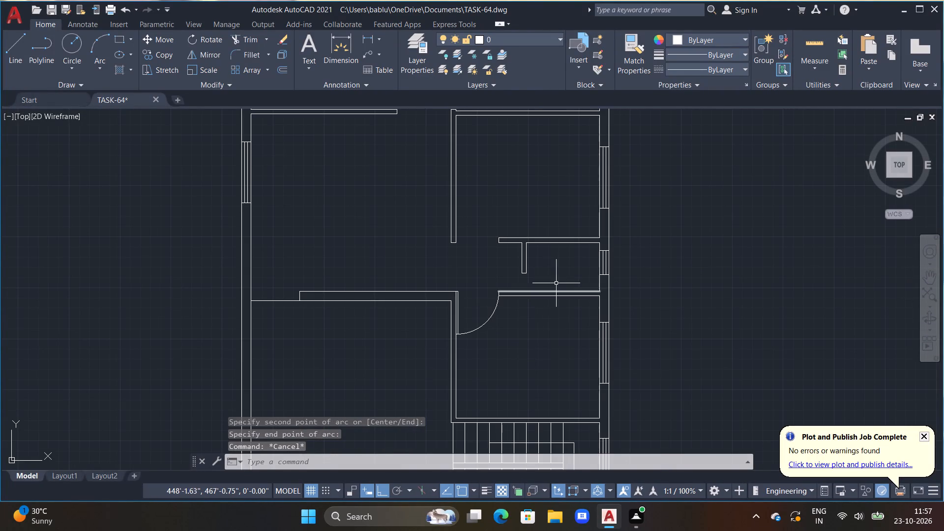
Draw a 1'6" by 2" door leaf along the small room's lower wall, starting directly below the short partition's left line.
{"action": "scroll", "coordinate": [537, 282], "scroll_direction": "up", "scroll_amount": 2}
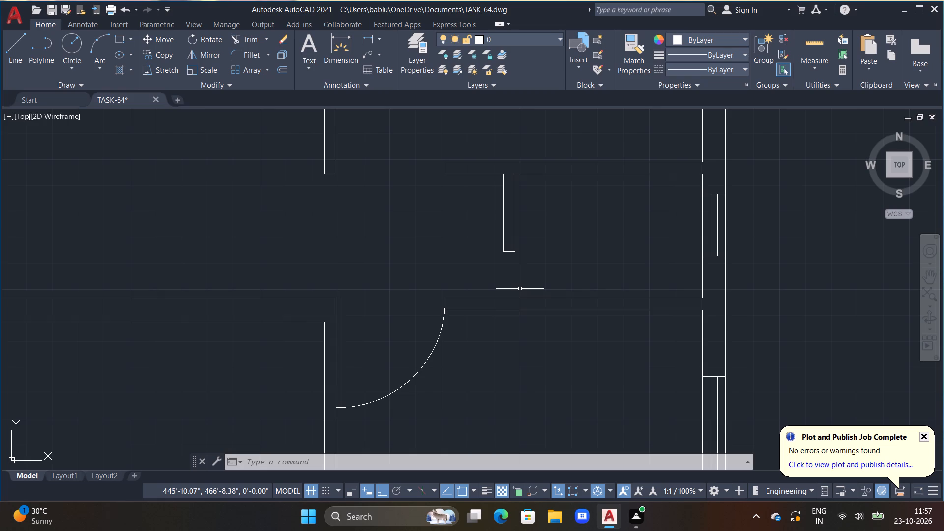
{"action": "type", "text": "L"}
{"action": "key", "text": "space"}
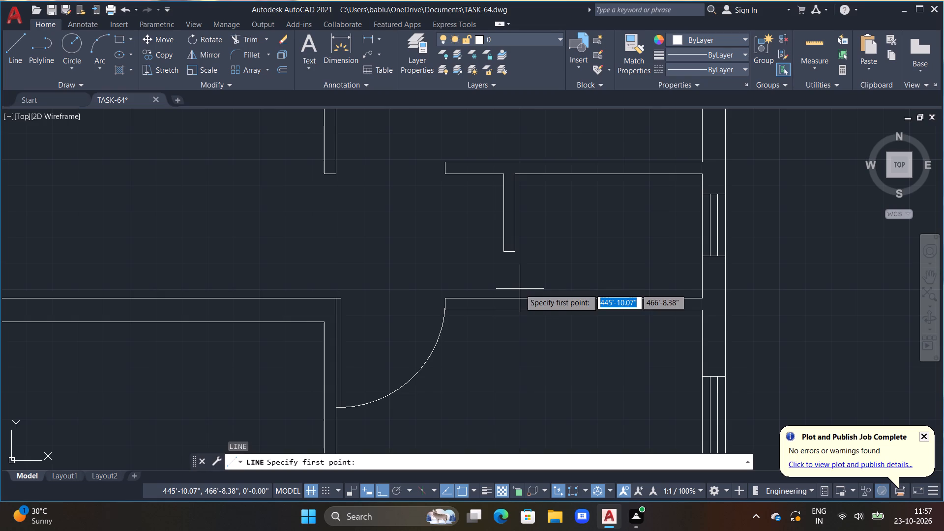
{"action": "scroll", "coordinate": [504, 271], "scroll_direction": "up", "scroll_amount": 1}
{"action": "middle_click_drag", "start_coordinate": [510, 261], "coordinate": [464, 245]}
{"action": "scroll", "coordinate": [441, 241], "scroll_direction": "up", "scroll_amount": 2}
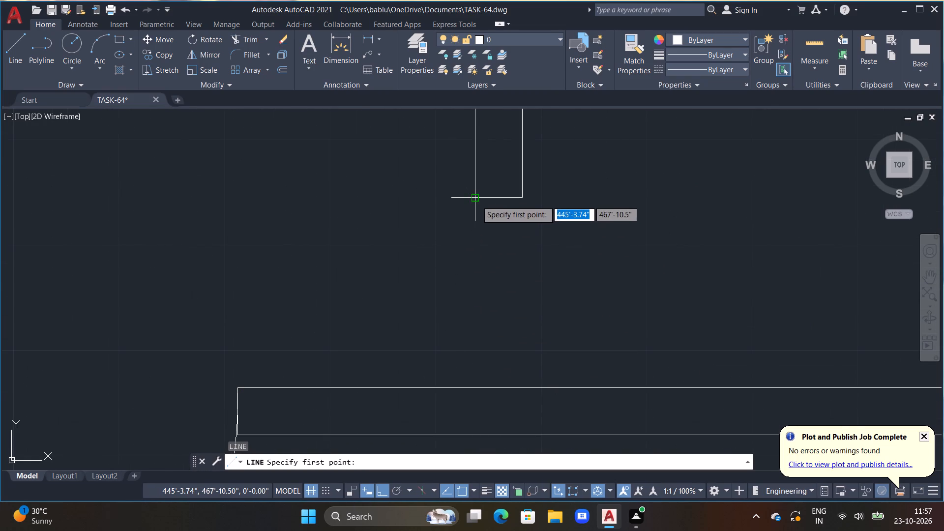
{"action": "left_click", "coordinate": [474, 386]}
{"action": "type", "text": "1'6\""}
{"action": "key", "text": "Return"}
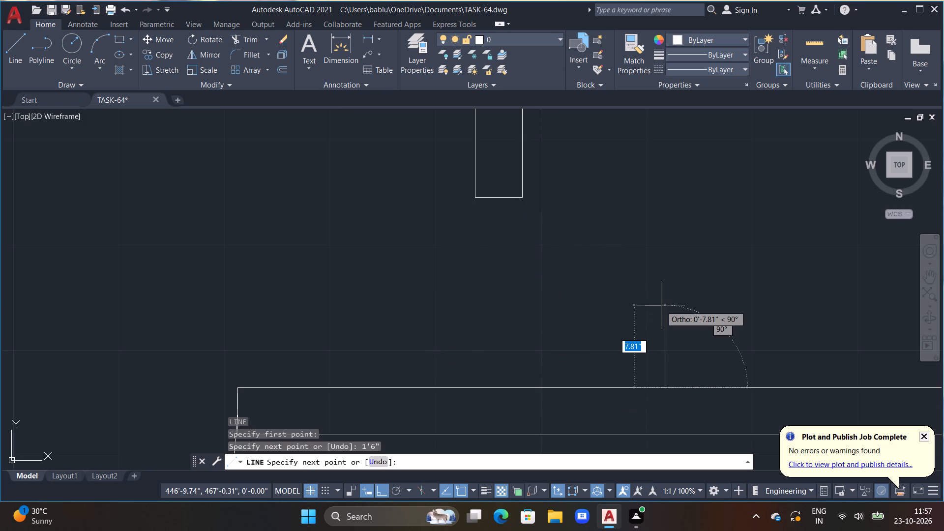
{"action": "type", "text": "2\""}
{"action": "key", "text": "Return"}
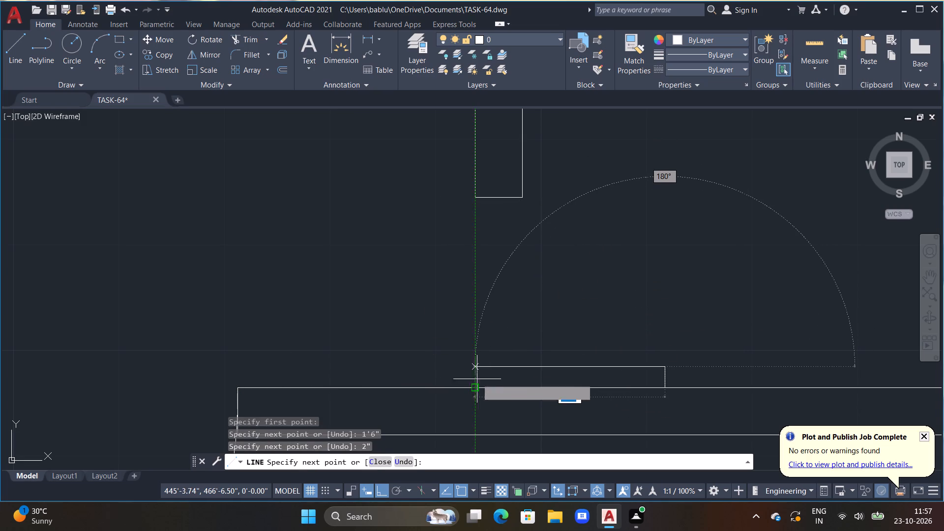
{"action": "left_click", "coordinate": [474, 365]}
{"action": "left_click", "coordinate": [478, 389]}
{"action": "key", "text": "Escape"}
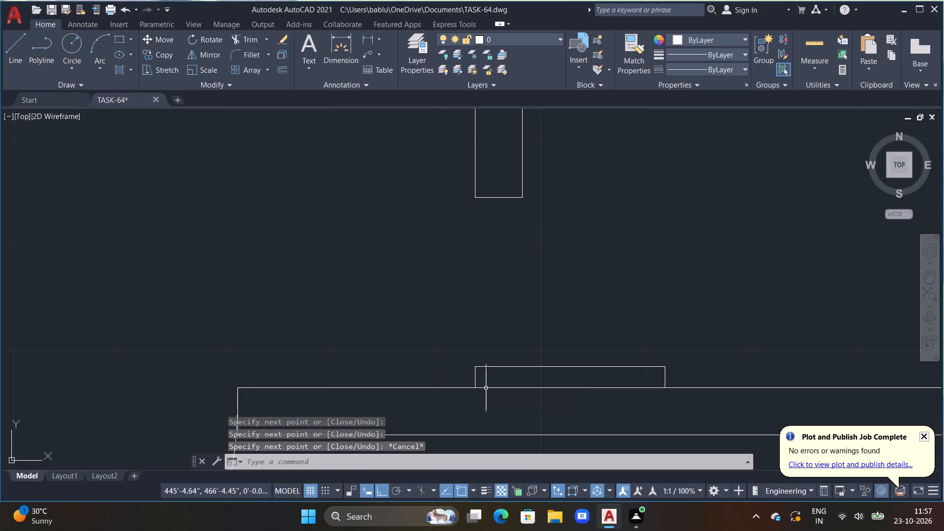
Draw a three-point swing arc from the small room's door leaf end up to the short partition's lower end.
{"action": "left_click", "coordinate": [96, 34]}
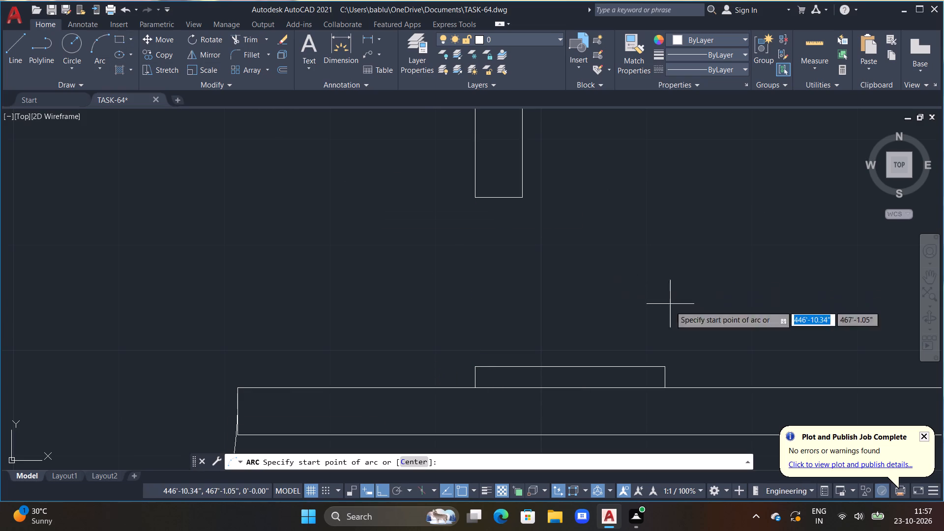
{"action": "left_click", "coordinate": [664, 387]}
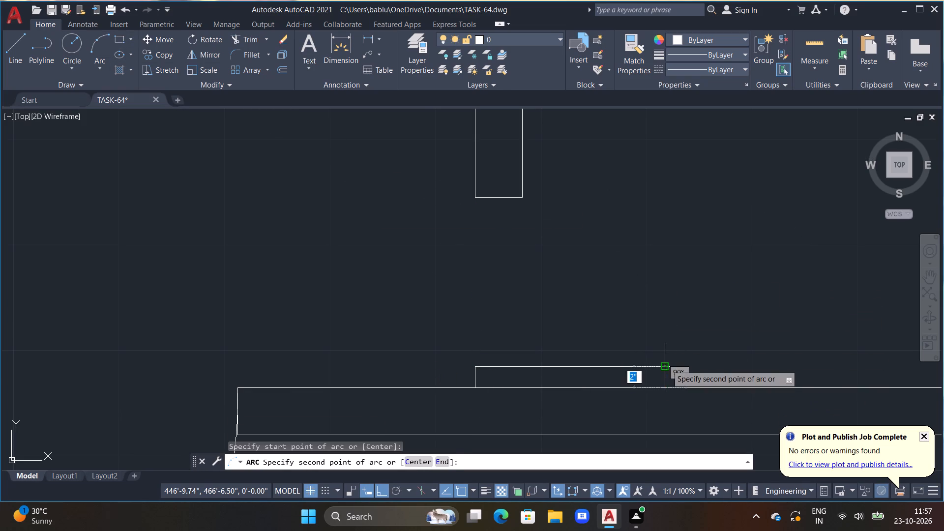
{"action": "left_click_drag", "start_coordinate": [667, 365], "coordinate": [661, 356]}
{"action": "left_click", "coordinate": [476, 202]}
{"action": "scroll", "coordinate": [484, 207], "scroll_direction": "down", "scroll_amount": 3}
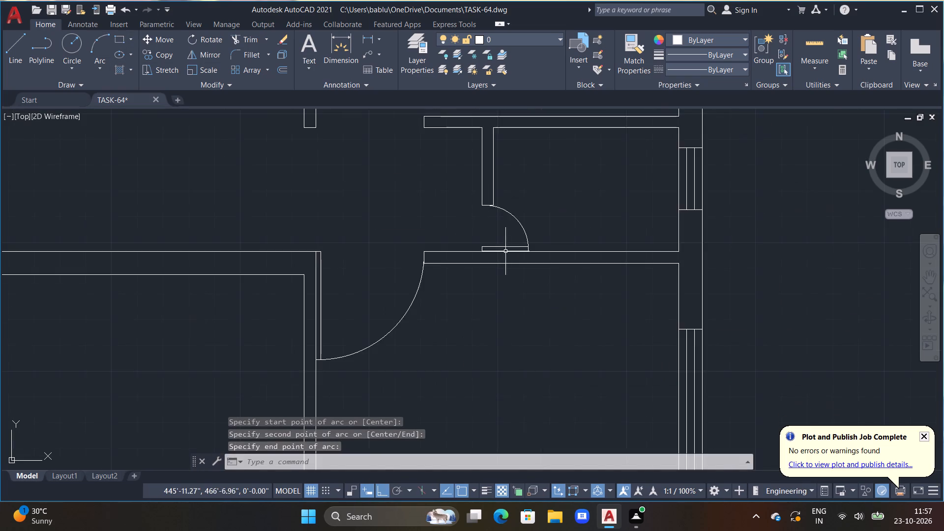
Draw a 3'6" by 2" door leaf up the vertical partition's right face from its lower end, in the room above the small room.
{"action": "scroll", "coordinate": [506, 254], "scroll_direction": "down", "scroll_amount": 2}
{"action": "middle_click_drag", "start_coordinate": [477, 217], "coordinate": [487, 287]}
{"action": "scroll", "coordinate": [490, 272], "scroll_direction": "up", "scroll_amount": 1}
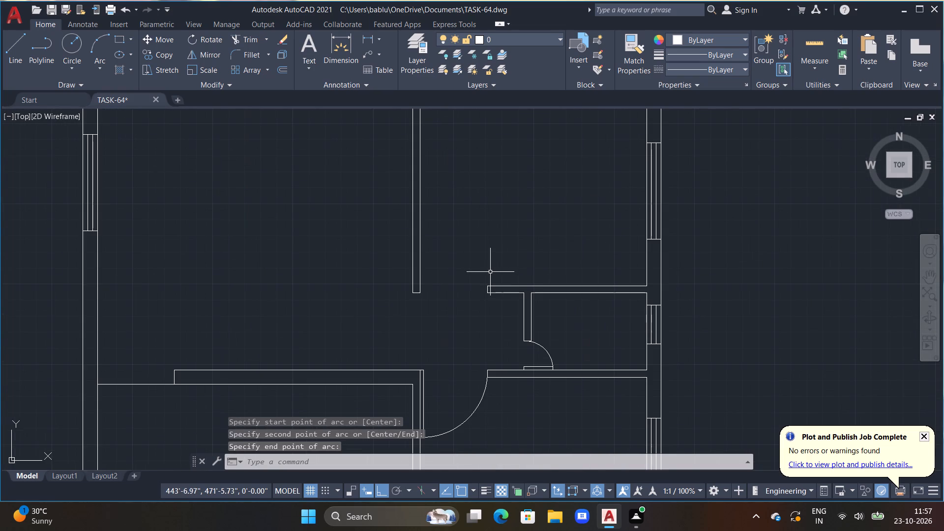
{"action": "scroll", "coordinate": [517, 265], "scroll_direction": "down", "scroll_amount": 1}
{"action": "scroll", "coordinate": [451, 303], "scroll_direction": "down", "scroll_amount": 1}
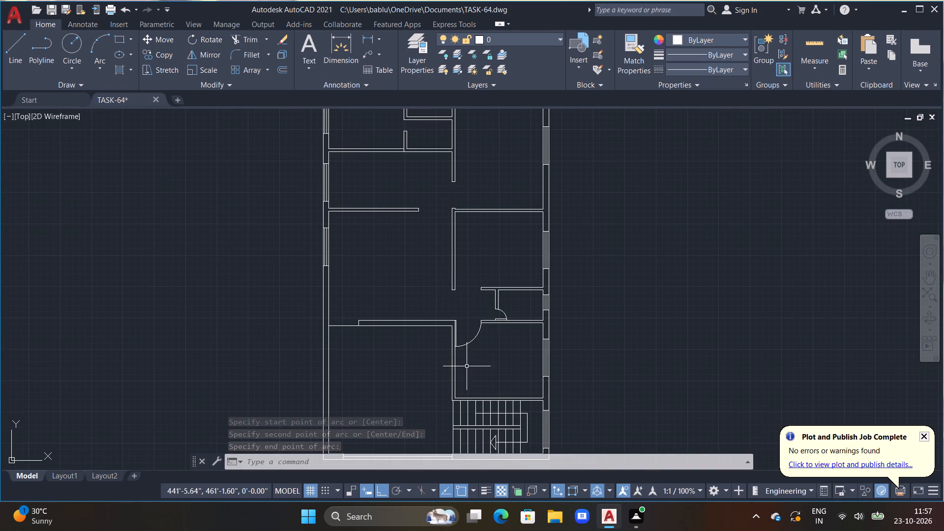
{"action": "scroll", "coordinate": [478, 280], "scroll_direction": "up", "scroll_amount": 2}
{"action": "middle_click_drag", "start_coordinate": [478, 280], "coordinate": [489, 263]}
{"action": "scroll", "coordinate": [489, 263], "scroll_direction": "up", "scroll_amount": 1}
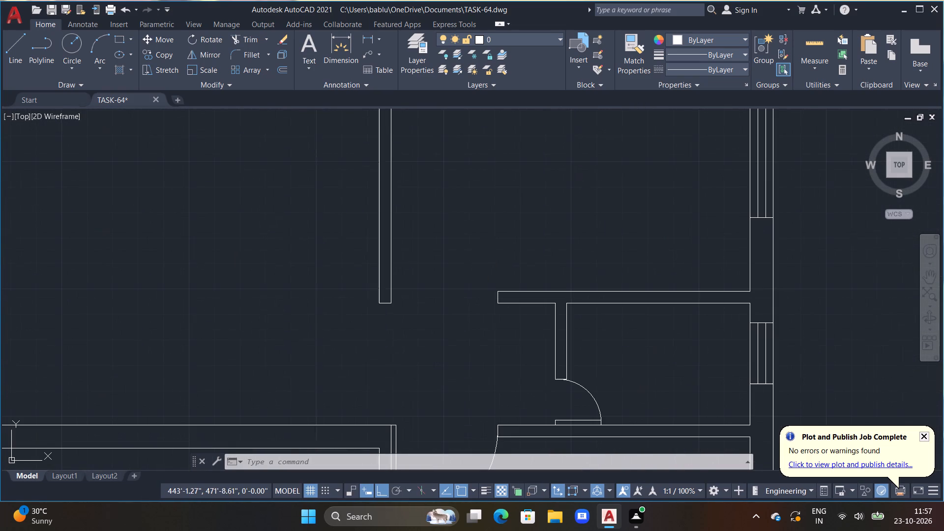
{"action": "middle_click_drag", "start_coordinate": [489, 263], "coordinate": [489, 263]}
{"action": "type", "text": "L"}
{"action": "key", "text": "space"}
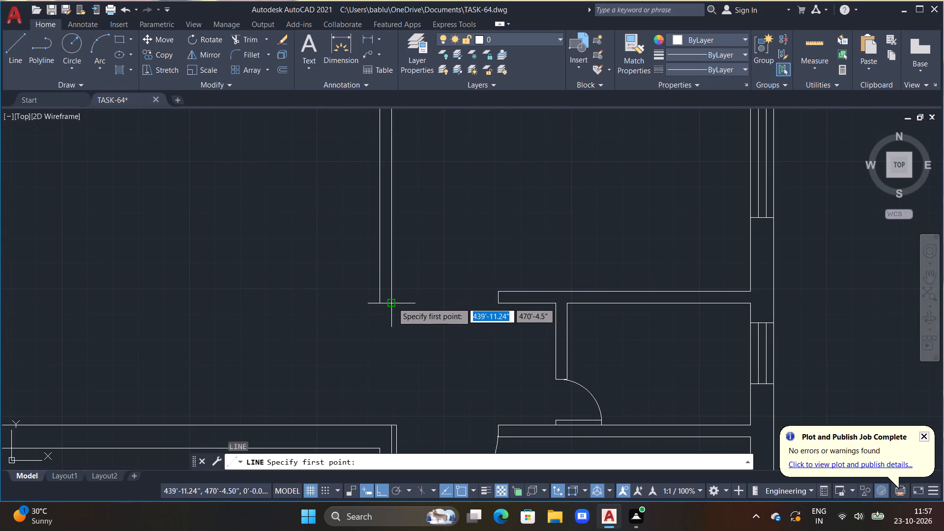
{"action": "left_click", "coordinate": [391, 302]}
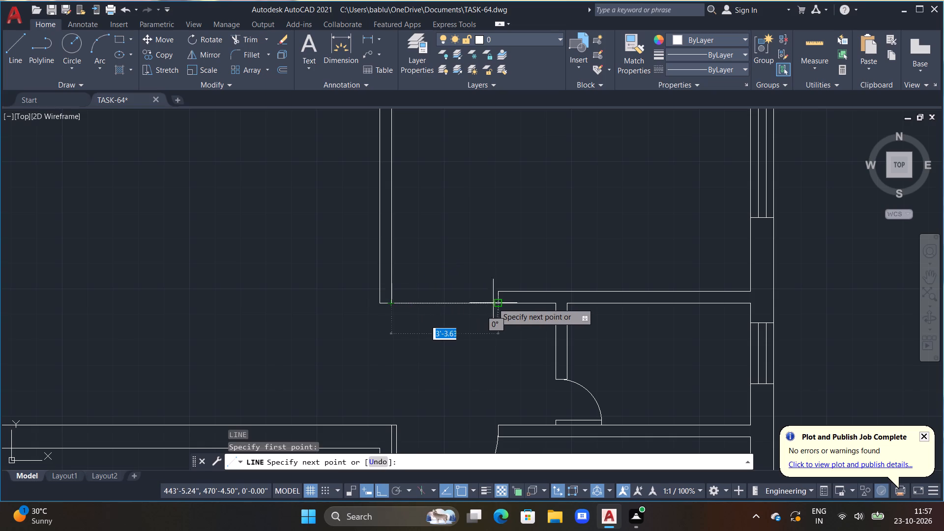
{"action": "type", "text": "3'6\""}
{"action": "key", "text": "Return"}
{"action": "type", "text": "2\""}
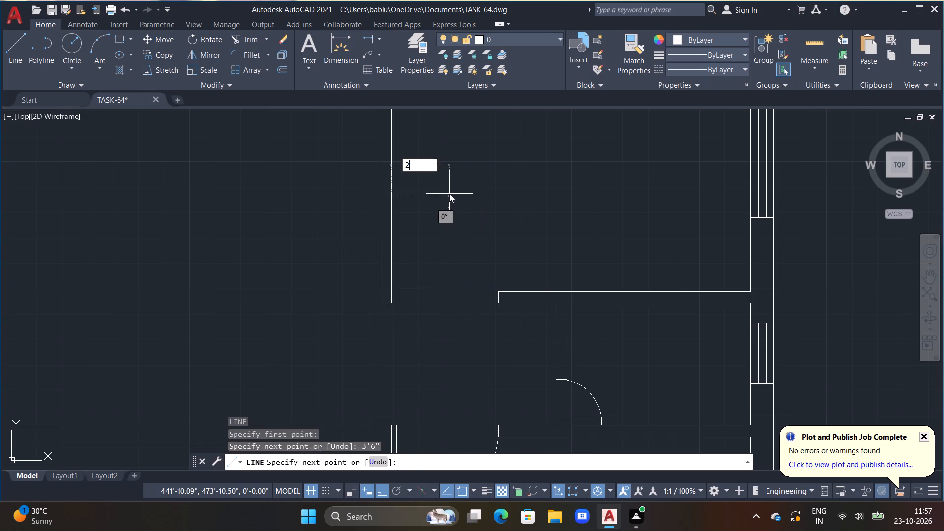
{"action": "key", "text": "Return"}
{"action": "scroll", "coordinate": [405, 332], "scroll_direction": "up", "scroll_amount": 2}
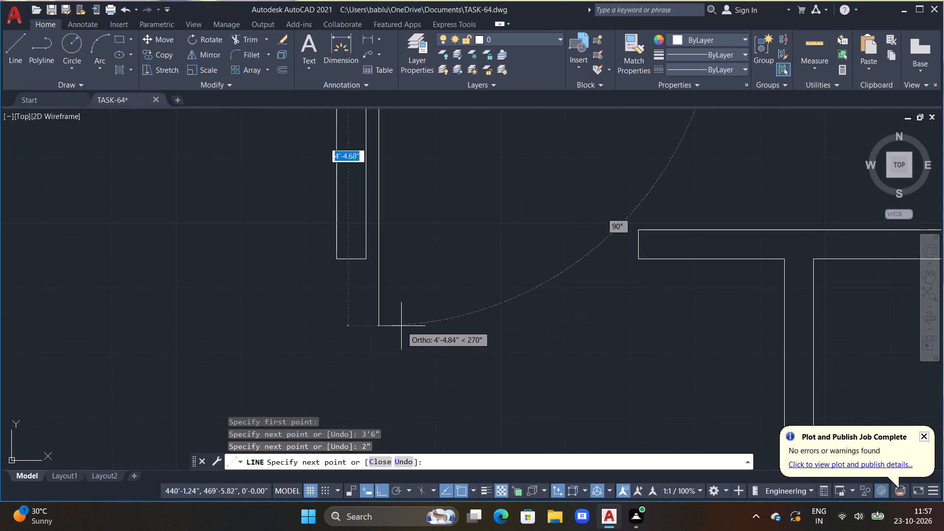
{"action": "middle_click_drag", "start_coordinate": [395, 312], "coordinate": [403, 313]}
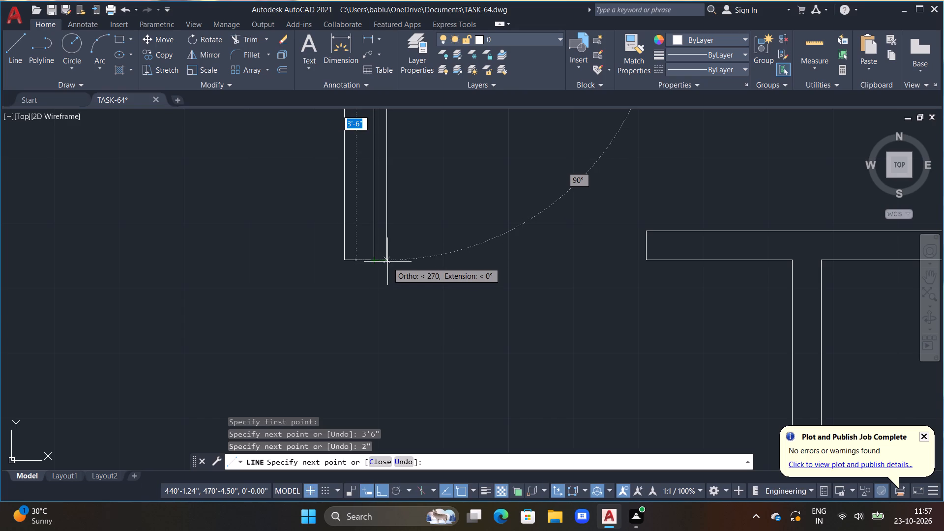
{"action": "left_click", "coordinate": [387, 261]}
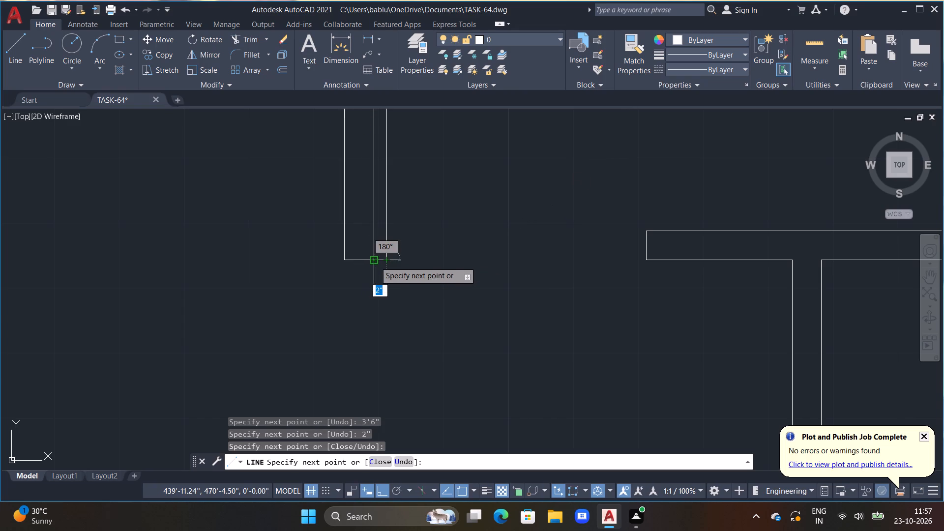
{"action": "double_click", "coordinate": [375, 262]}
{"action": "key", "text": "Escape"}
Draw a three-point swing arc from the 3'6" leaf's free end to the facing partition end, in the room above the small room.
{"action": "scroll", "coordinate": [403, 261], "scroll_direction": "down", "scroll_amount": 2}
{"action": "middle_click_drag", "start_coordinate": [373, 324], "coordinate": [361, 340]}
{"action": "middle_click_drag", "start_coordinate": [384, 251], "coordinate": [358, 269]}
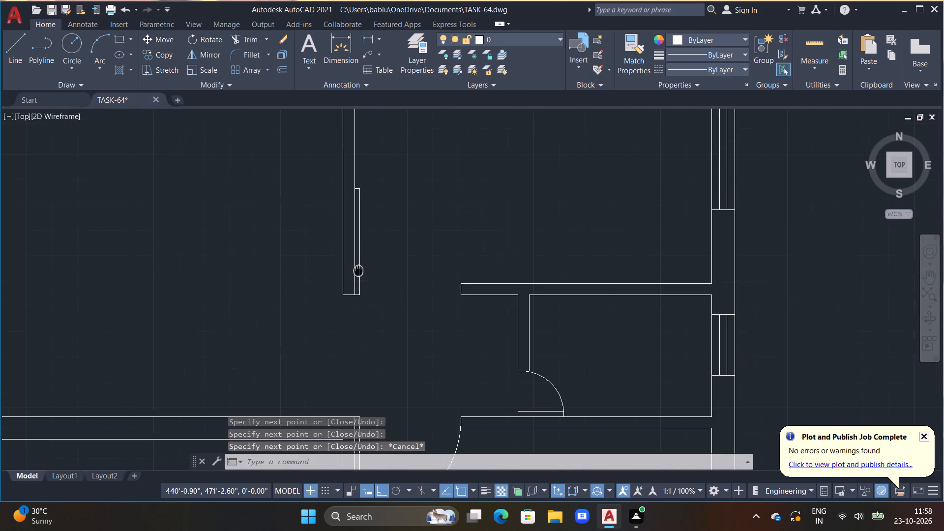
{"action": "middle_click_drag", "start_coordinate": [358, 269], "coordinate": [358, 269]}
{"action": "left_click", "coordinate": [102, 35]}
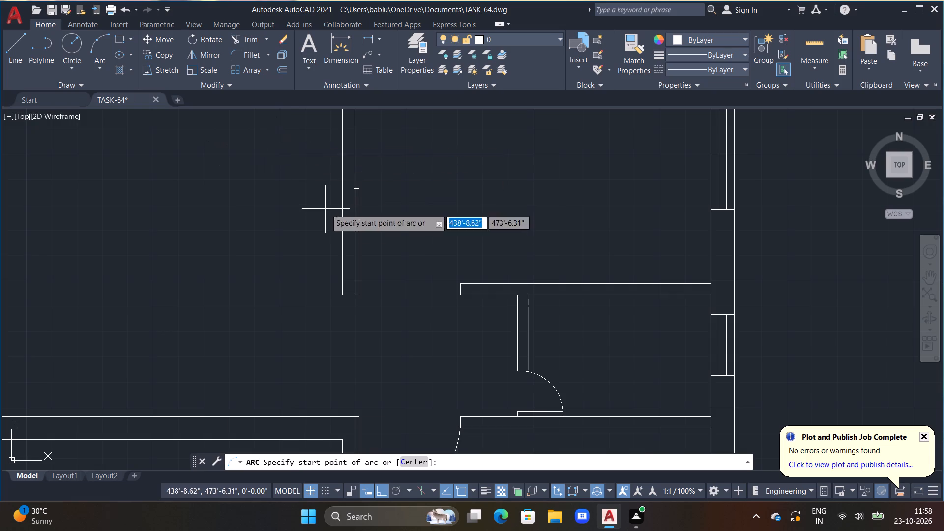
{"action": "scroll", "coordinate": [332, 216], "scroll_direction": "up", "scroll_amount": 2}
{"action": "left_click", "coordinate": [385, 143]}
{"action": "left_click", "coordinate": [400, 146]}
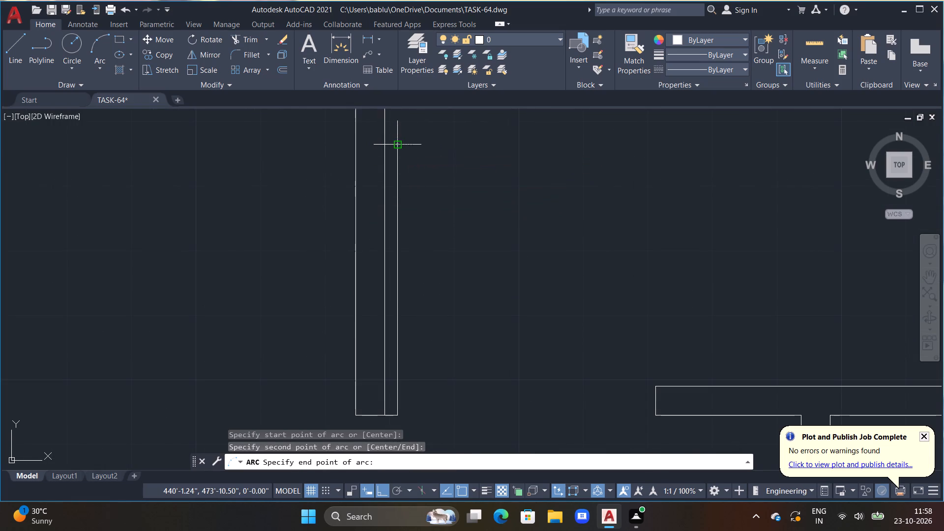
{"action": "middle_click_drag", "start_coordinate": [474, 204], "coordinate": [372, 131]}
{"action": "left_click", "coordinate": [552, 340]}
{"action": "scroll", "coordinate": [551, 342], "scroll_direction": "down", "scroll_amount": 2}
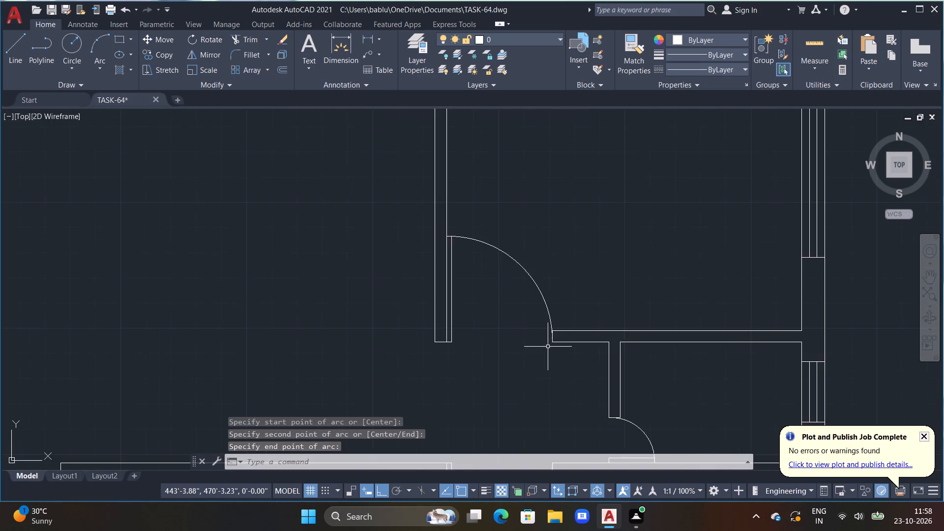
Draw a 3'6" by 2" door leaf at the upper-right room's doorway, running right from the lower vertical partition's top-left corner.
{"action": "scroll", "coordinate": [533, 357], "scroll_direction": "down", "scroll_amount": 1}
{"action": "middle_click_drag", "start_coordinate": [512, 370], "coordinate": [517, 295]}
{"action": "scroll", "coordinate": [517, 290], "scroll_direction": "down", "scroll_amount": 1}
{"action": "middle_click_drag", "start_coordinate": [512, 272], "coordinate": [517, 315]}
{"action": "middle_click_drag", "start_coordinate": [511, 184], "coordinate": [520, 244]}
{"action": "key", "text": "Escape"}
{"action": "scroll", "coordinate": [509, 221], "scroll_direction": "up", "scroll_amount": 1}
{"action": "middle_click_drag", "start_coordinate": [515, 242], "coordinate": [516, 242]}
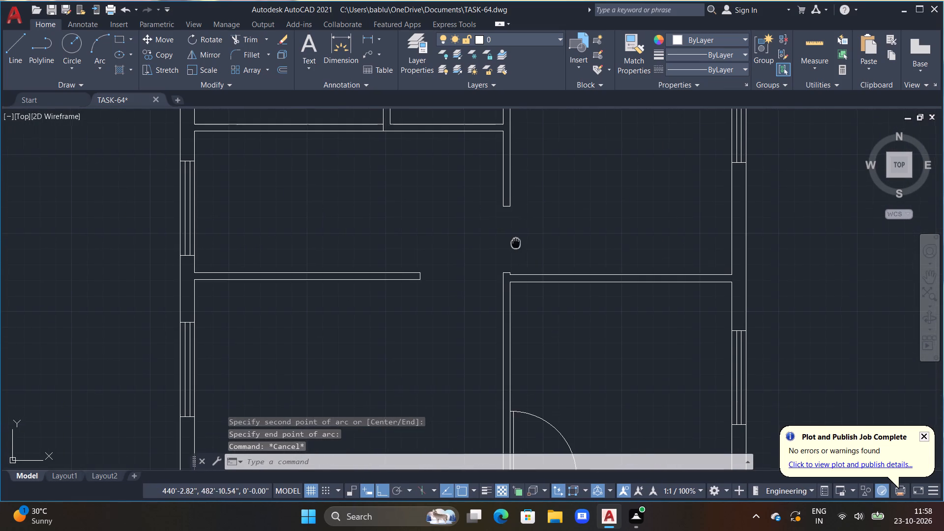
{"action": "middle_click_drag", "start_coordinate": [516, 242], "coordinate": [517, 233]}
{"action": "scroll", "coordinate": [517, 234], "scroll_direction": "up", "scroll_amount": 1}
{"action": "type", "text": "L"}
{"action": "key", "text": "space"}
{"action": "left_click", "coordinate": [492, 285]}
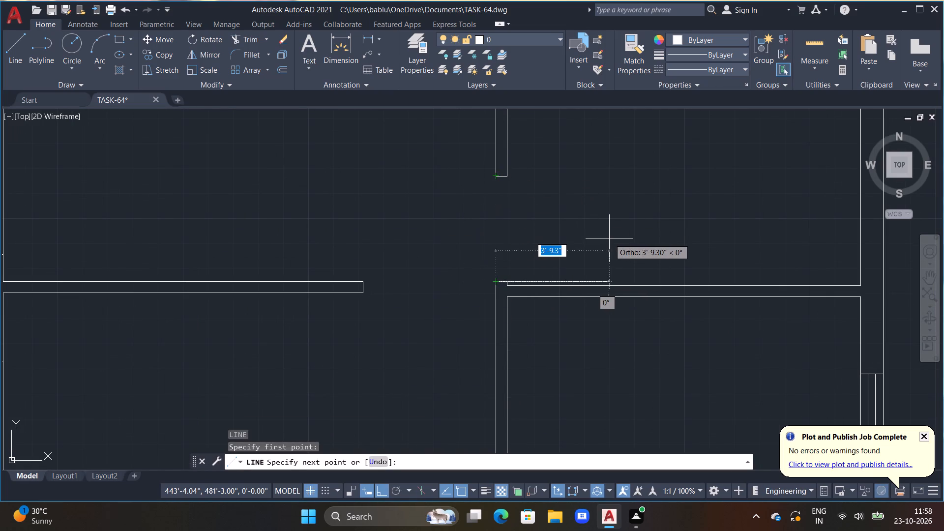
{"action": "type", "text": "3'6\""}
{"action": "key", "text": "Return"}
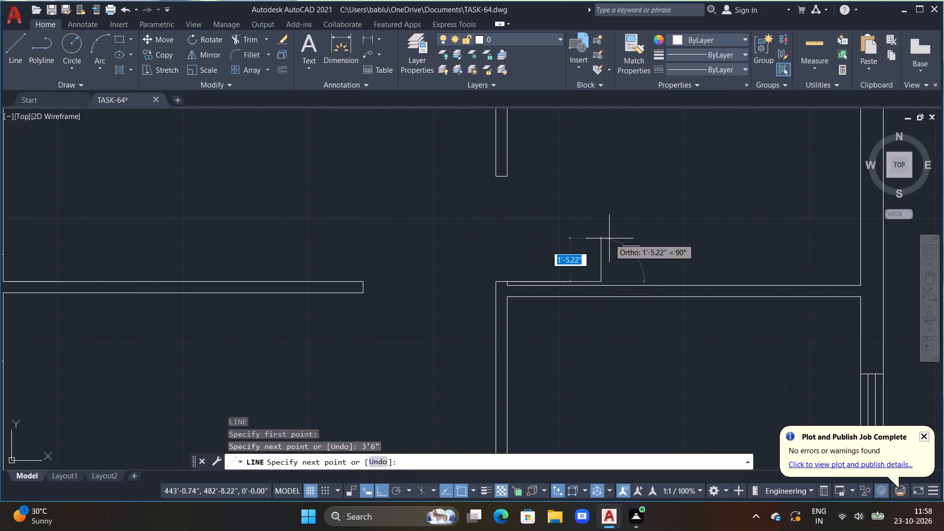
{"action": "type", "text": "2\""}
{"action": "key", "text": "Return"}
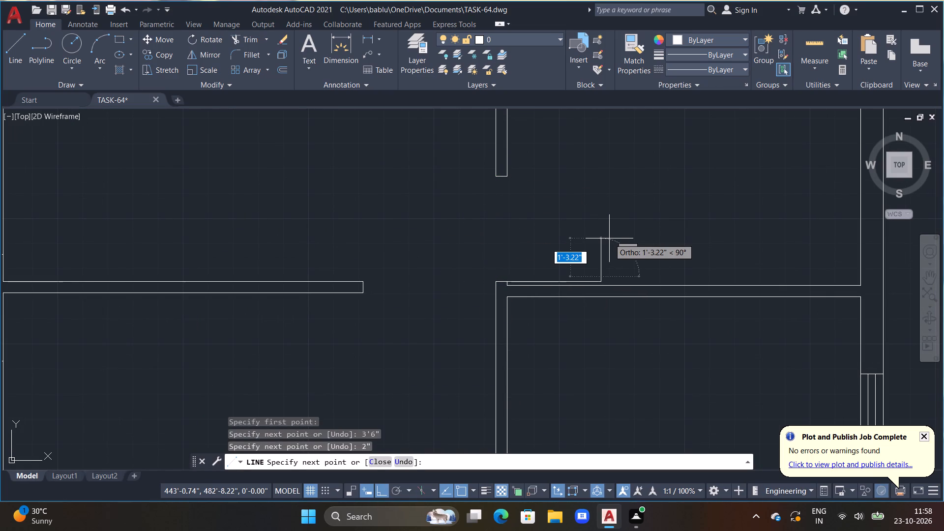
{"action": "scroll", "coordinate": [493, 269], "scroll_direction": "up", "scroll_amount": 2}
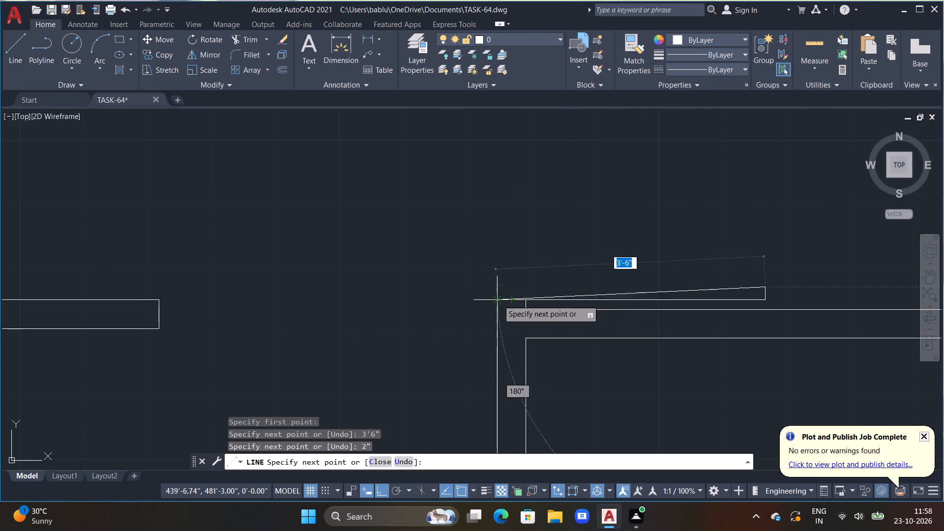
{"action": "double_click", "coordinate": [498, 286]}
{"action": "double_click", "coordinate": [498, 301]}
{"action": "key", "text": "Escape"}
{"action": "scroll", "coordinate": [507, 255], "scroll_direction": "down", "scroll_amount": 2}
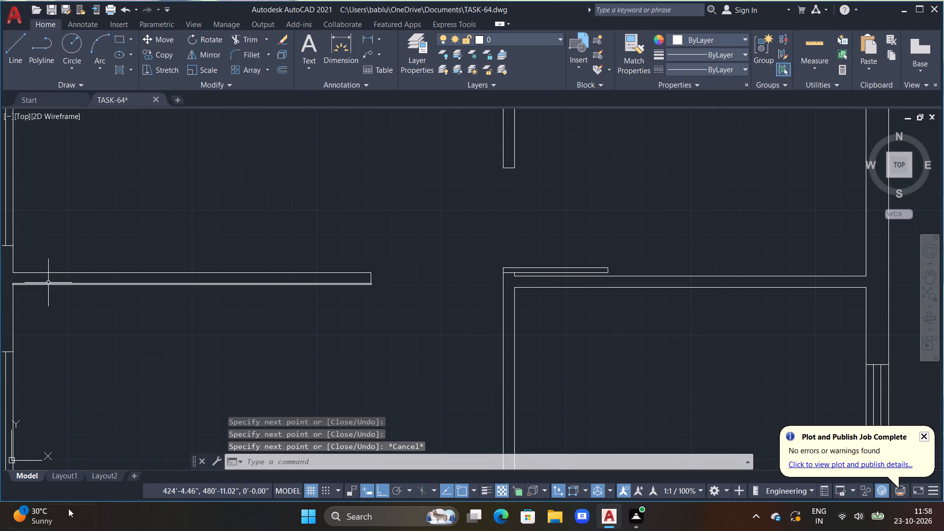
Draw a three-point swing arc from the upper-right room's leaf end up to the lower end of the vertical partition above the opening.
{"action": "double_click", "coordinate": [91, 37]}
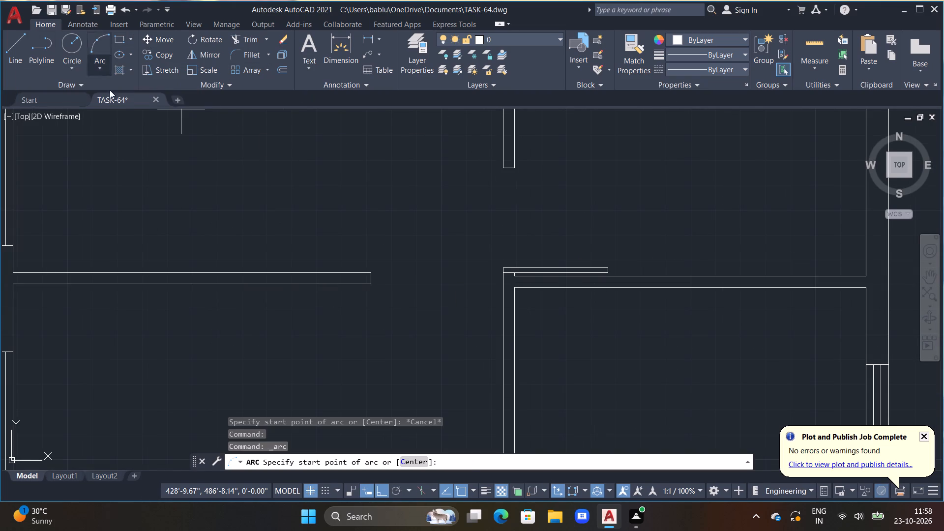
{"action": "scroll", "coordinate": [613, 259], "scroll_direction": "up", "scroll_amount": 4}
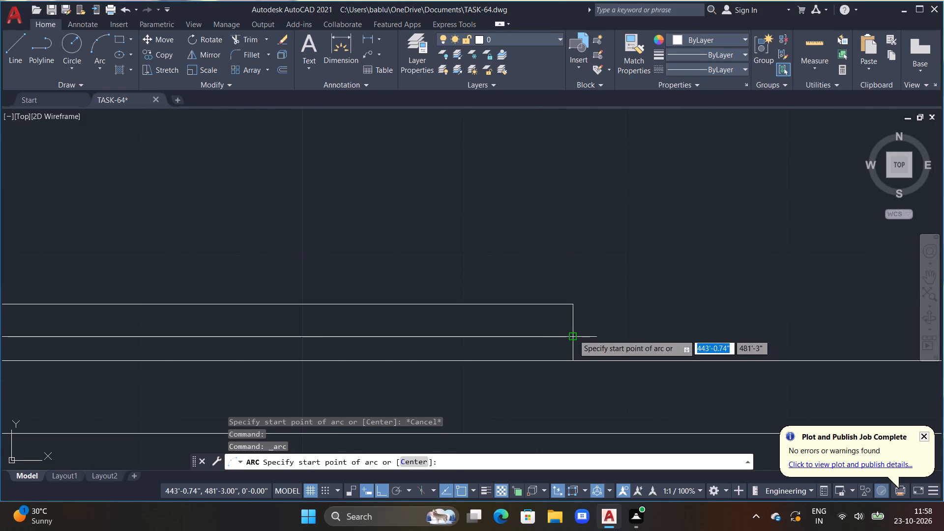
{"action": "left_click", "coordinate": [573, 334]}
{"action": "left_click", "coordinate": [574, 302]}
{"action": "scroll", "coordinate": [550, 249], "scroll_direction": "down", "scroll_amount": 3}
{"action": "middle_click_drag", "start_coordinate": [446, 189], "coordinate": [453, 201]}
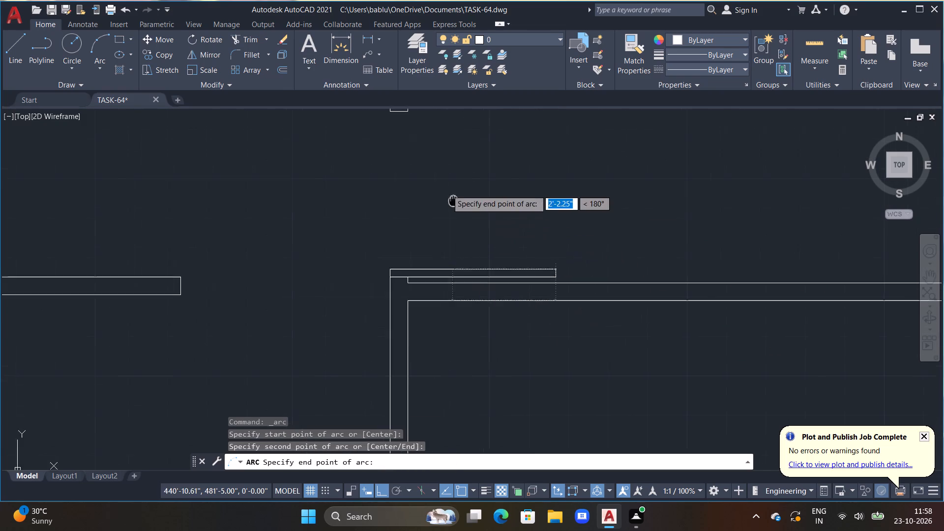
{"action": "middle_click_drag", "start_coordinate": [453, 201], "coordinate": [497, 288]}
{"action": "left_click", "coordinate": [434, 197]}
{"action": "key", "text": "Escape"}
{"action": "scroll", "coordinate": [439, 199], "scroll_direction": "down", "scroll_amount": 3}
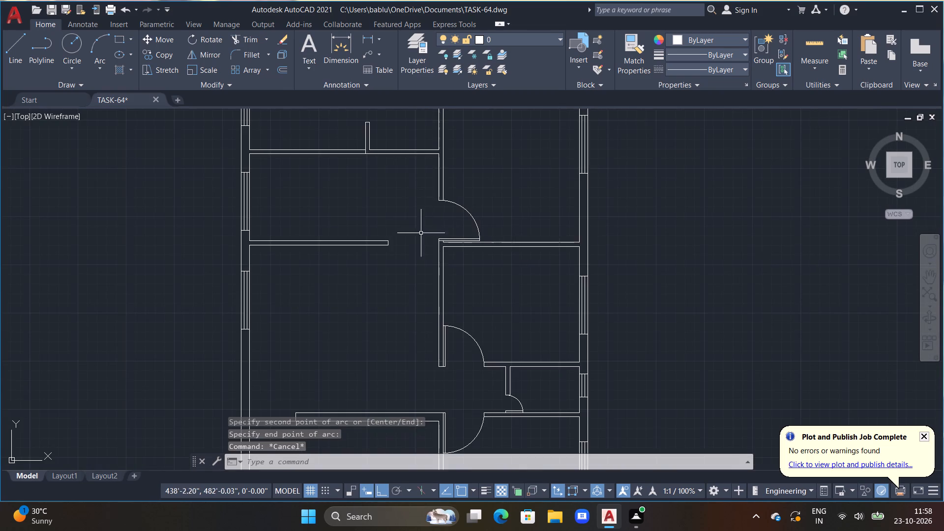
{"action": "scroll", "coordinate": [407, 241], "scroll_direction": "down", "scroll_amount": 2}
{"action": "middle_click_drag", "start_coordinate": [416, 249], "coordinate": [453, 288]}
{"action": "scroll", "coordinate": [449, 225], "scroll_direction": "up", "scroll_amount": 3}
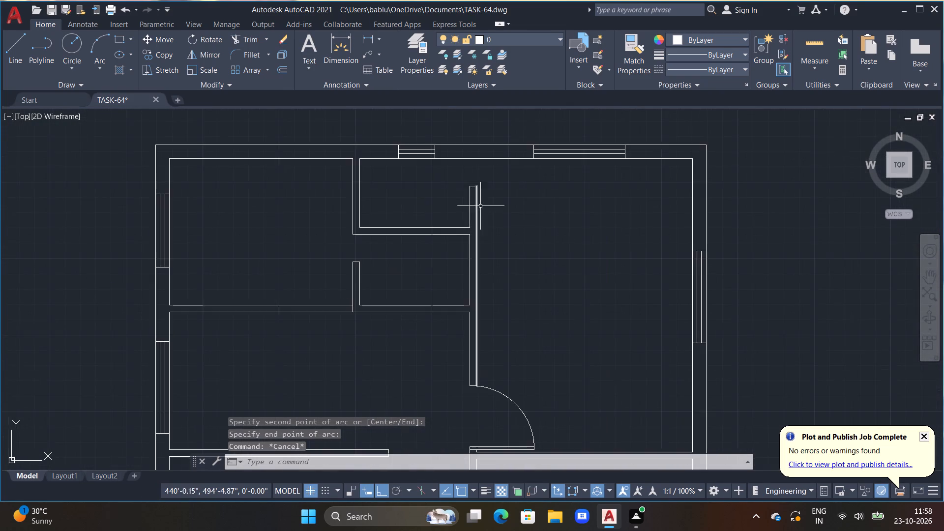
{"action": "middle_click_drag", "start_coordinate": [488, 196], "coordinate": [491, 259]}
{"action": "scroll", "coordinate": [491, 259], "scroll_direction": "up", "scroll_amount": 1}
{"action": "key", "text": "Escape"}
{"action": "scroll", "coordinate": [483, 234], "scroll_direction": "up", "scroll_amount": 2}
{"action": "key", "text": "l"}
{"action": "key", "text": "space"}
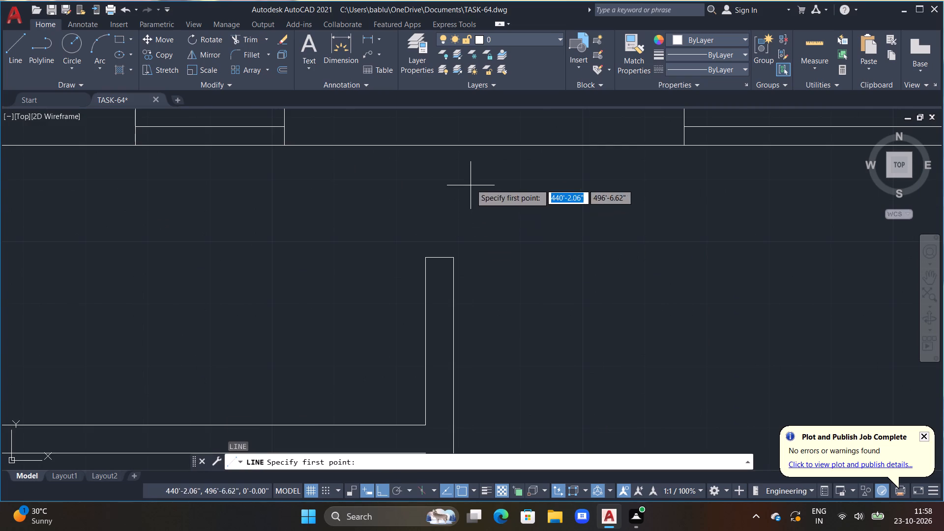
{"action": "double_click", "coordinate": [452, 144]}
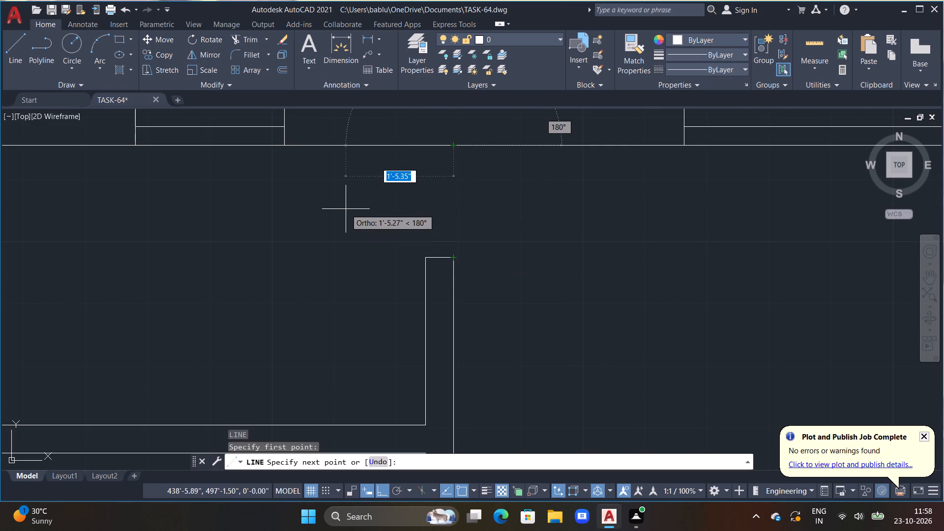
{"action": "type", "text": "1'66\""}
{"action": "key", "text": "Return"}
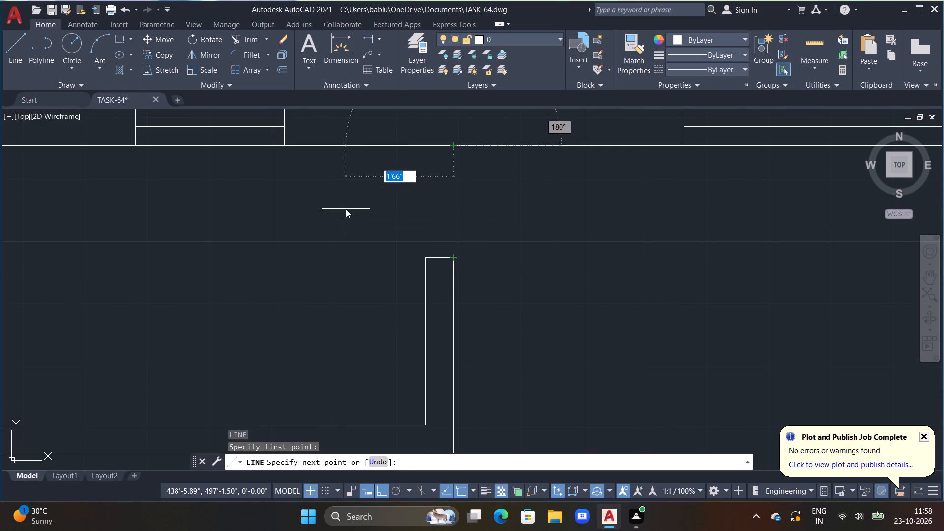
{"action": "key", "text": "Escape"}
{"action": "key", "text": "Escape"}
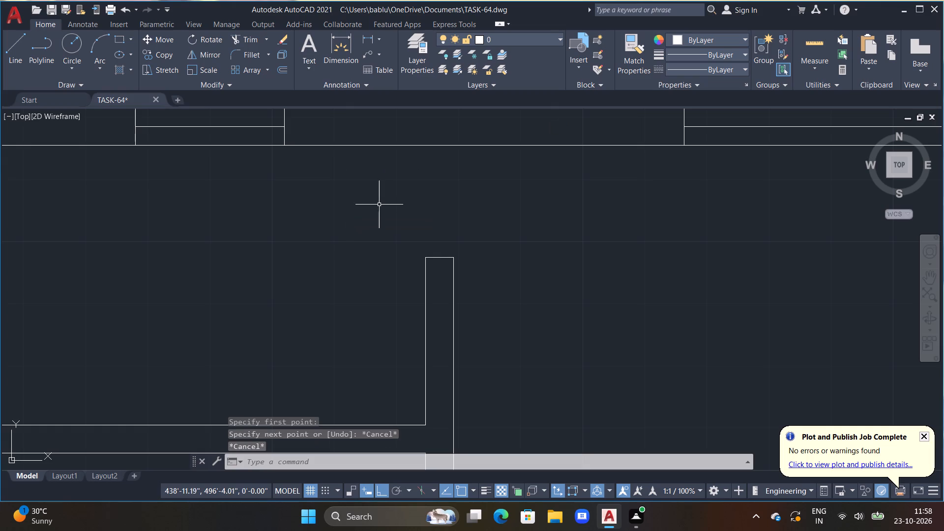
Draw a 1'6" by 2" door leaf leftward along the top wall's inner face, starting directly above the vertical partition's right line.
{"action": "type", "text": "L"}
{"action": "key", "text": "space"}
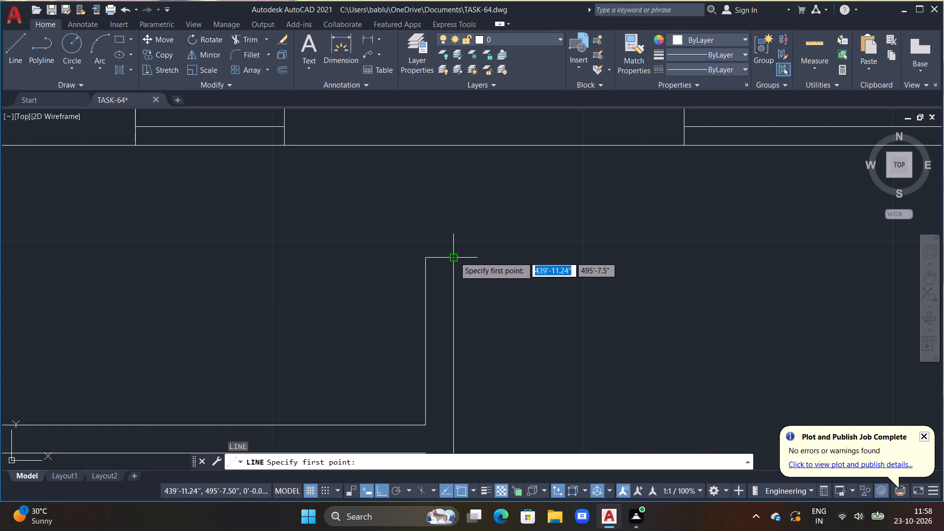
{"action": "left_click", "coordinate": [451, 145]}
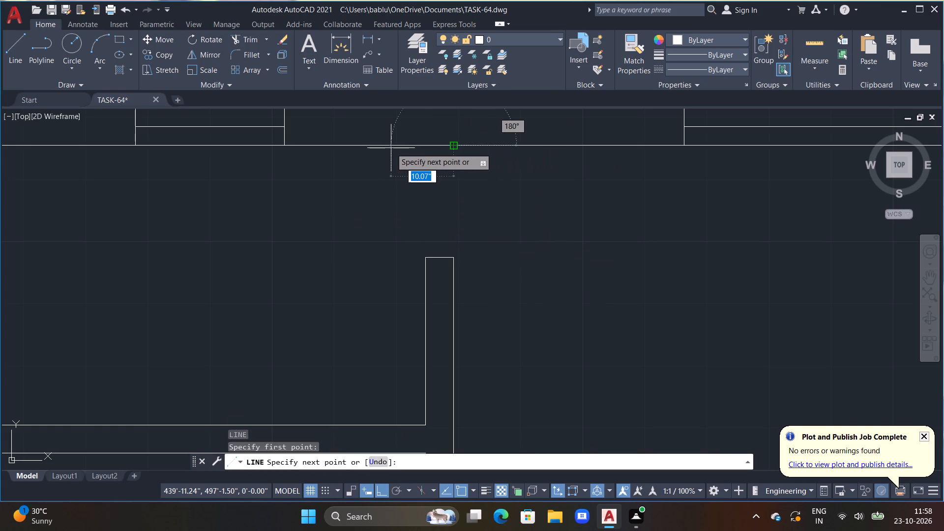
{"action": "type", "text": "1'6\""}
{"action": "key", "text": "Return"}
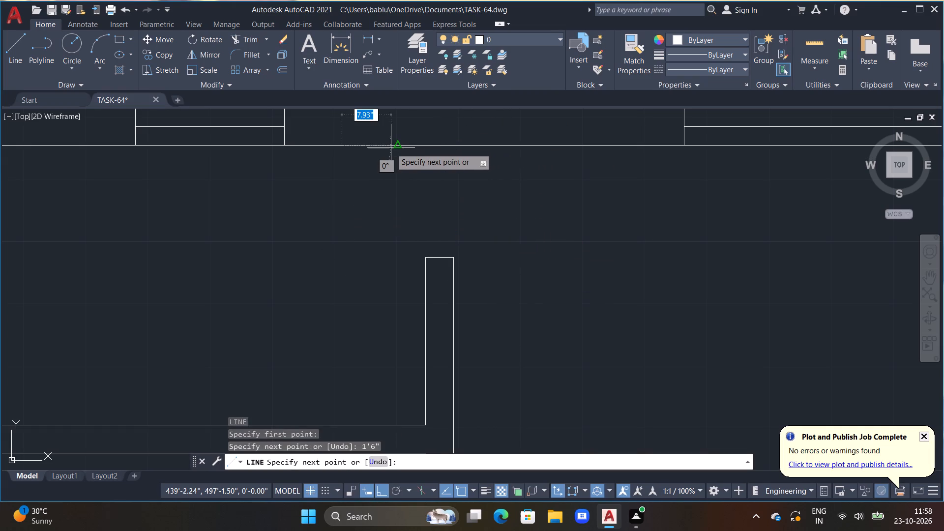
{"action": "type", "text": "2\""}
{"action": "key", "text": "Return"}
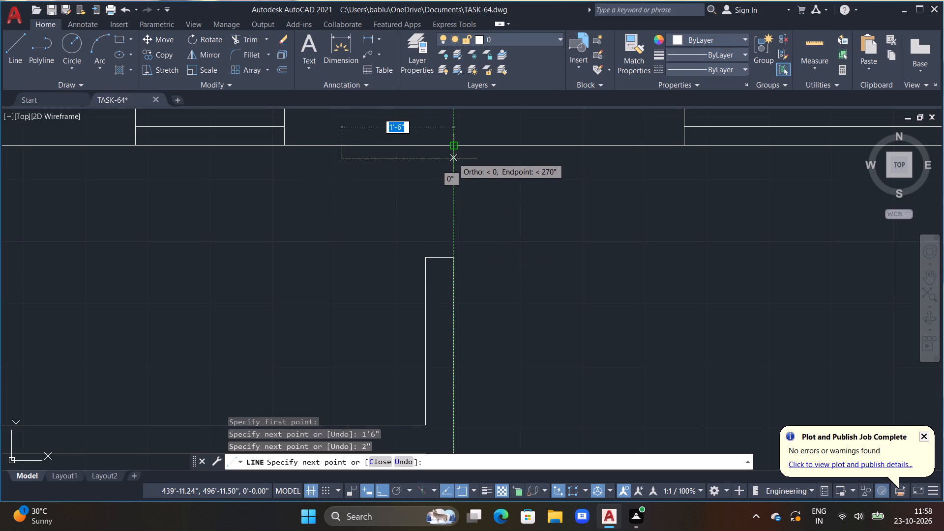
{"action": "left_click", "coordinate": [453, 158]}
{"action": "left_click", "coordinate": [456, 142]}
{"action": "key", "text": "Escape"}
Draw a three-point swing arc from the top wall leaf's free end to the vertical partition's upper-right corner.
{"action": "left_click", "coordinate": [101, 31]}
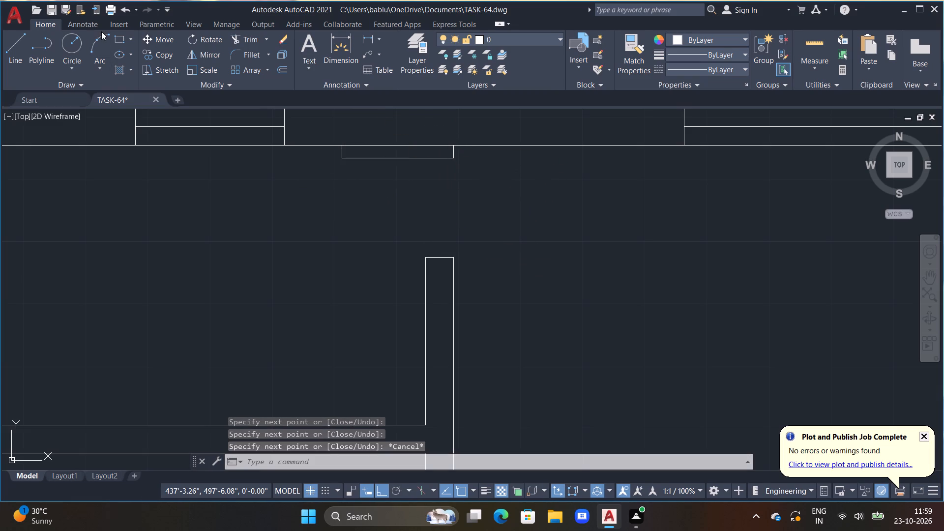
{"action": "left_click", "coordinate": [96, 30]}
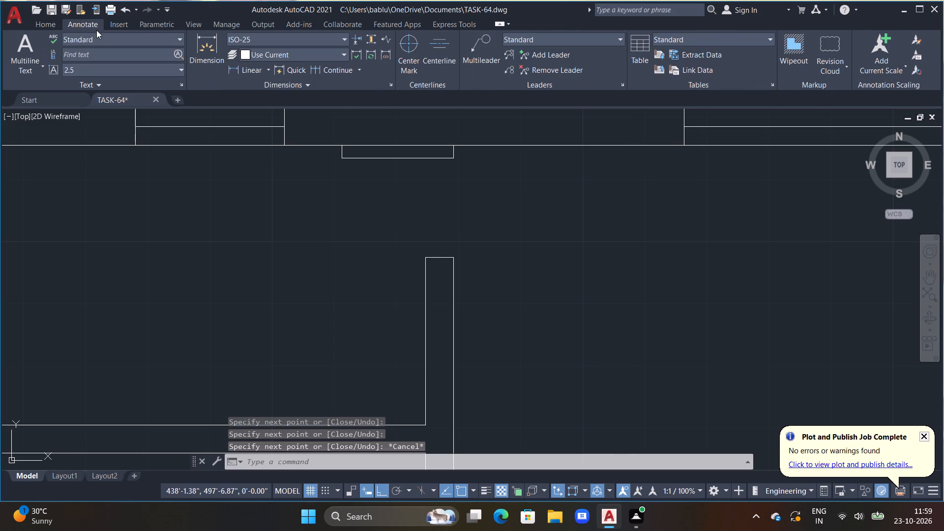
{"action": "left_click", "coordinate": [51, 17]}
{"action": "left_click", "coordinate": [50, 19]}
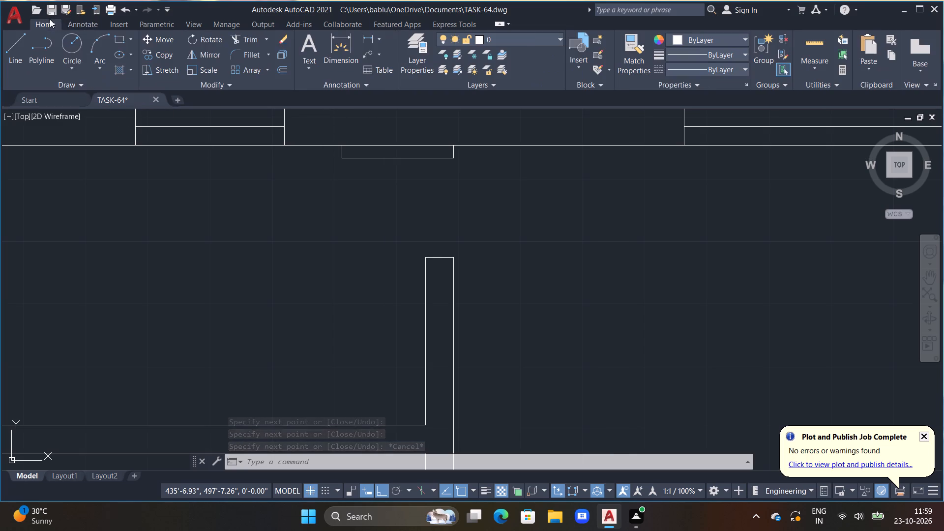
{"action": "double_click", "coordinate": [97, 38]}
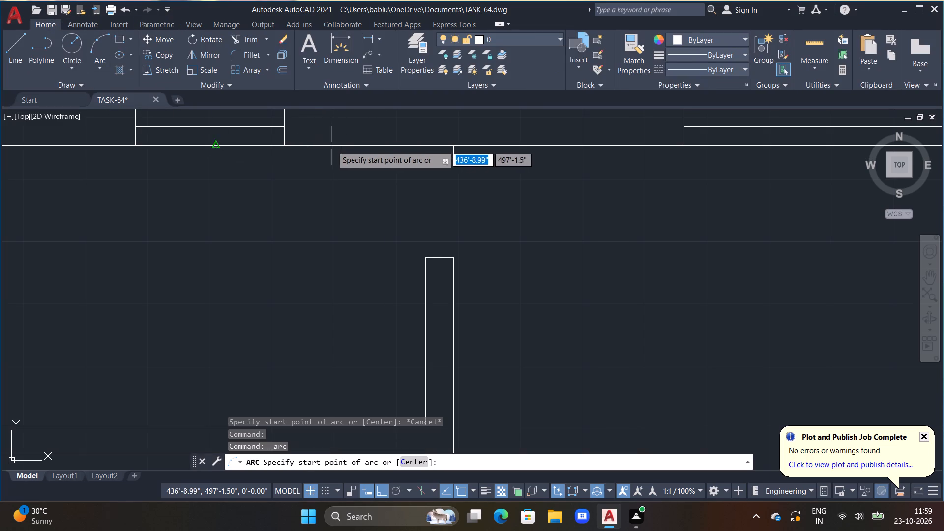
{"action": "left_click", "coordinate": [341, 145]}
{"action": "left_click", "coordinate": [340, 159]}
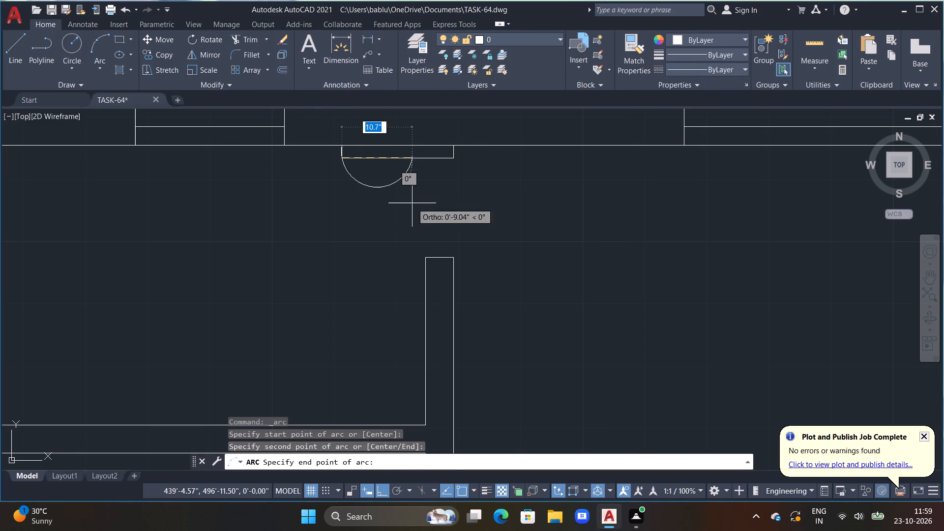
{"action": "left_click", "coordinate": [451, 259]}
{"action": "key", "text": "Escape"}
{"action": "scroll", "coordinate": [452, 258], "scroll_direction": "down", "scroll_amount": 3}
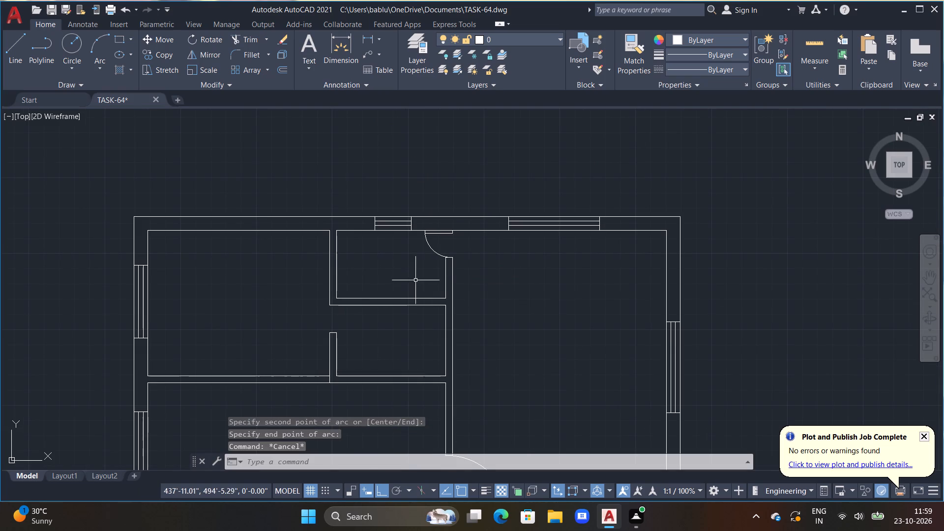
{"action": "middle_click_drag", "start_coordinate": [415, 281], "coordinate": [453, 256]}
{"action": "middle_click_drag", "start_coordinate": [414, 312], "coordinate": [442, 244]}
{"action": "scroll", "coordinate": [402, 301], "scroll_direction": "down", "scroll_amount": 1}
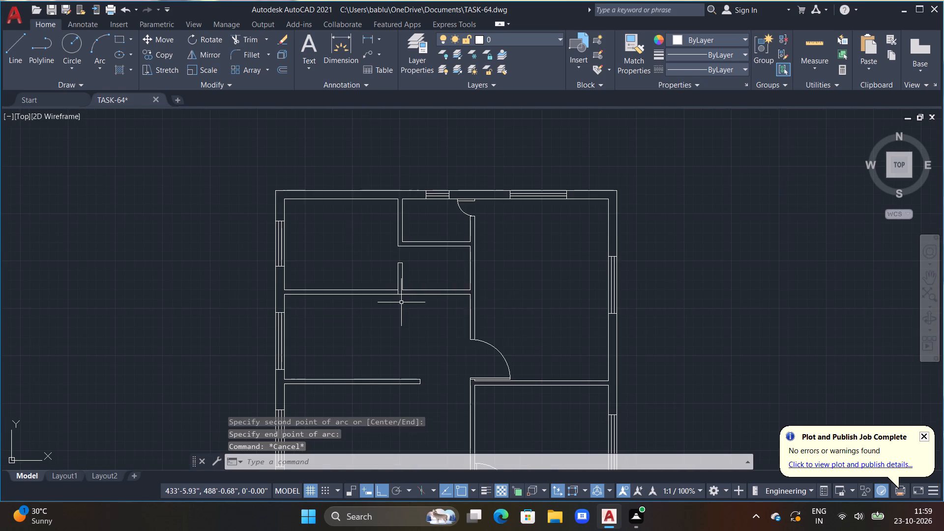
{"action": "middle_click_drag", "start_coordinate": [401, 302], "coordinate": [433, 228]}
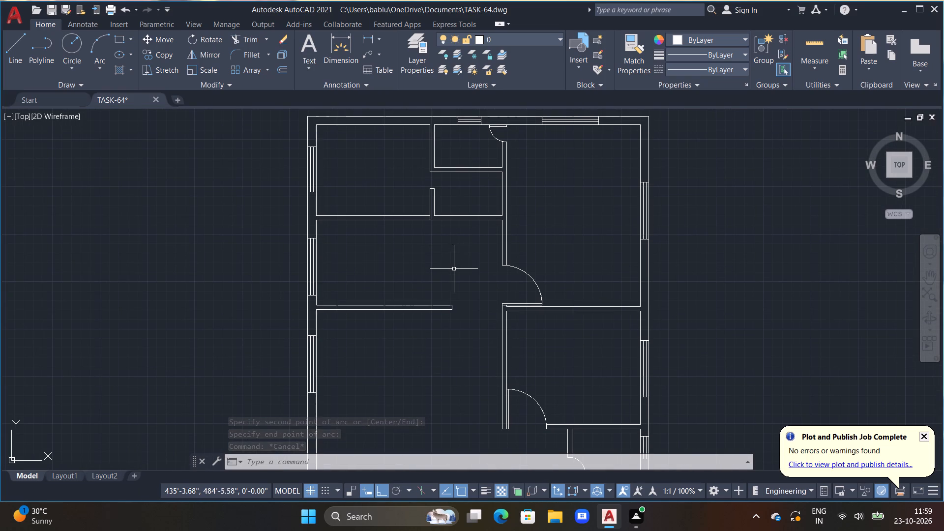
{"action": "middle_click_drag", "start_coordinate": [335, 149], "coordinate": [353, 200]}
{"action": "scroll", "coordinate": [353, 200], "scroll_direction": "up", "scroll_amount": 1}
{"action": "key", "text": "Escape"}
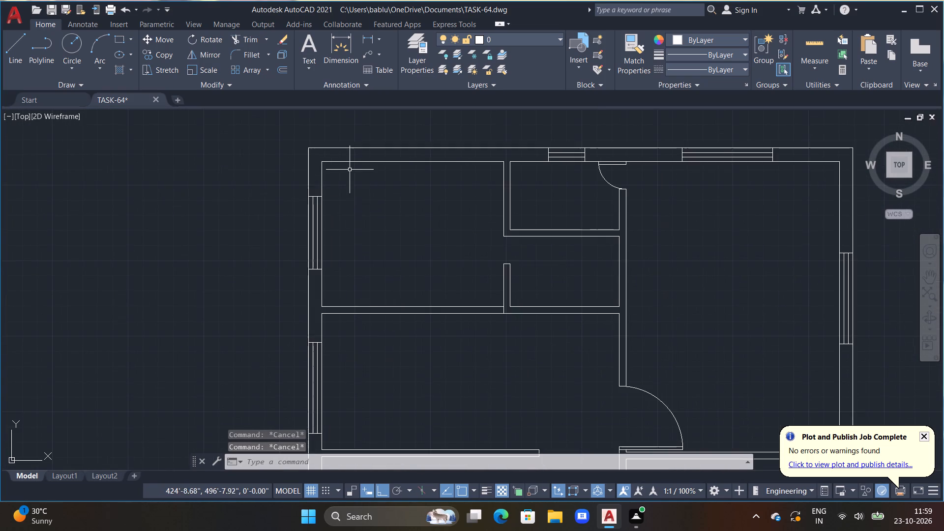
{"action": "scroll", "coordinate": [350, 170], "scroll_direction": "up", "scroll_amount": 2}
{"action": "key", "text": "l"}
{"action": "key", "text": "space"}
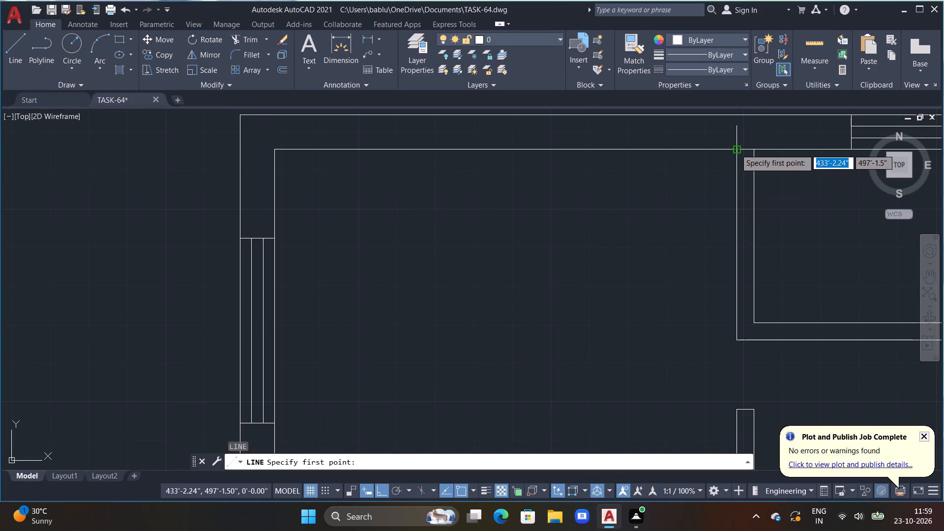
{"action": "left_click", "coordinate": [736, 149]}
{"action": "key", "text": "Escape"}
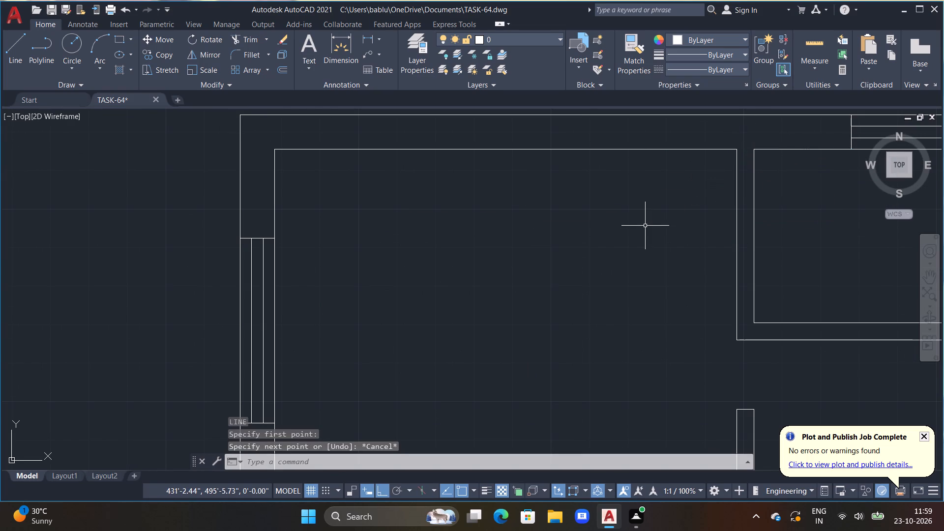
Draw a horizontal line about 10'1" long across the upper-left room, from the outer wall's inner face about 1'5" below the top wall.
{"action": "type", "text": "L"}
{"action": "key", "text": "space"}
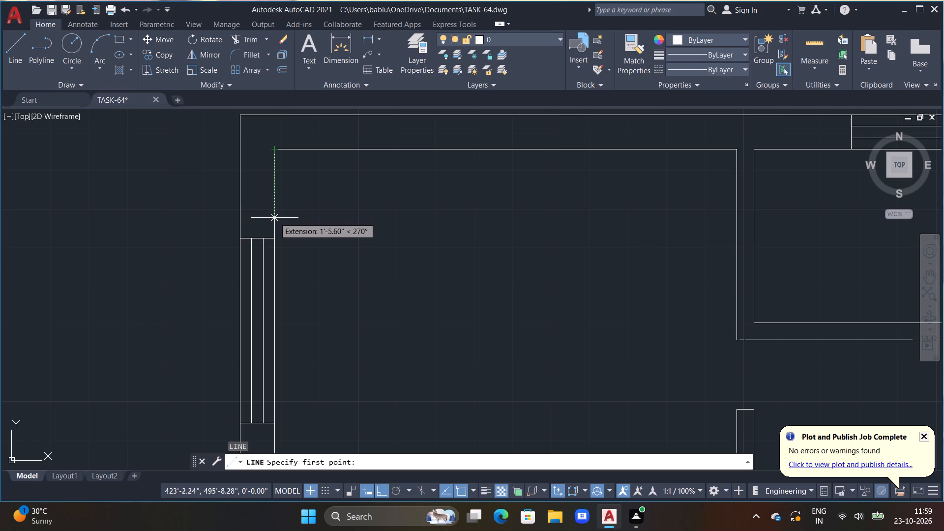
{"action": "left_click", "coordinate": [274, 215]}
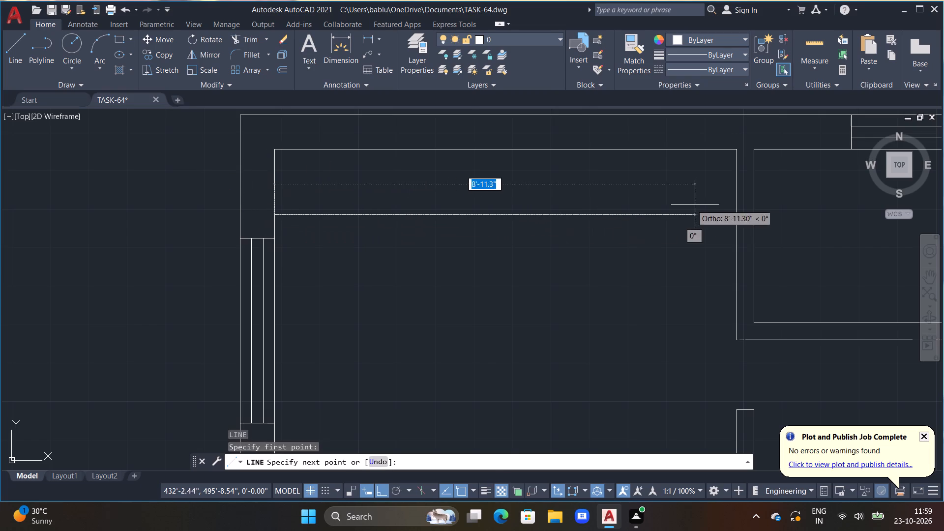
{"action": "scroll", "coordinate": [736, 216], "scroll_direction": "up", "scroll_amount": 3}
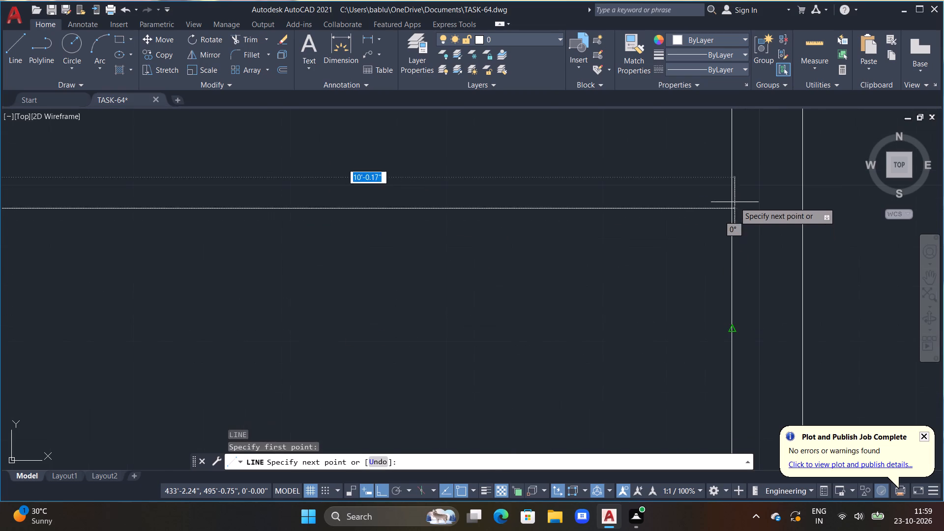
{"action": "left_click", "coordinate": [749, 171]}
{"action": "key", "text": "Escape"}
Trim the end of the new horizontal line that extends past the vertical partition's left face.
{"action": "key", "text": "t"}
{"action": "type", "text": "R"}
{"action": "key", "text": "space"}
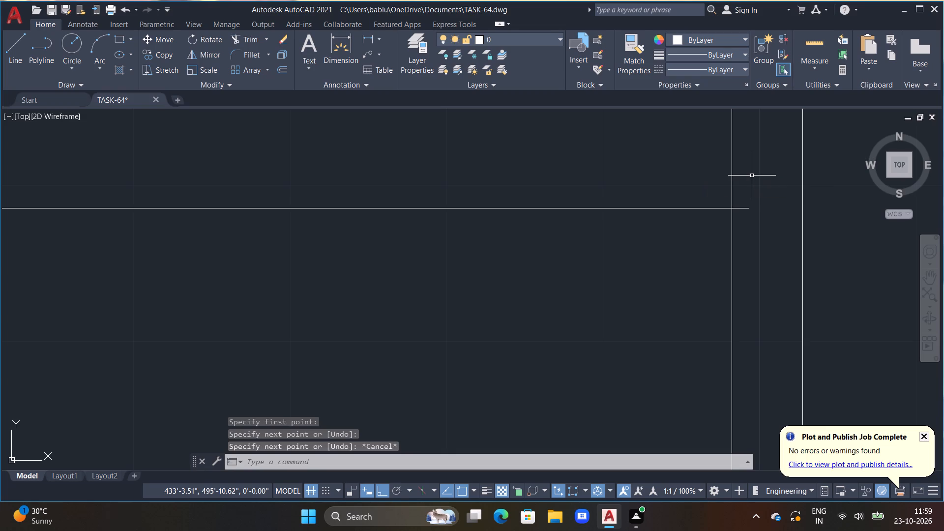
{"action": "left_click", "coordinate": [747, 209]}
{"action": "scroll", "coordinate": [745, 208], "scroll_direction": "down", "scroll_amount": 4}
{"action": "middle_click_drag", "start_coordinate": [674, 234], "coordinate": [656, 212]}
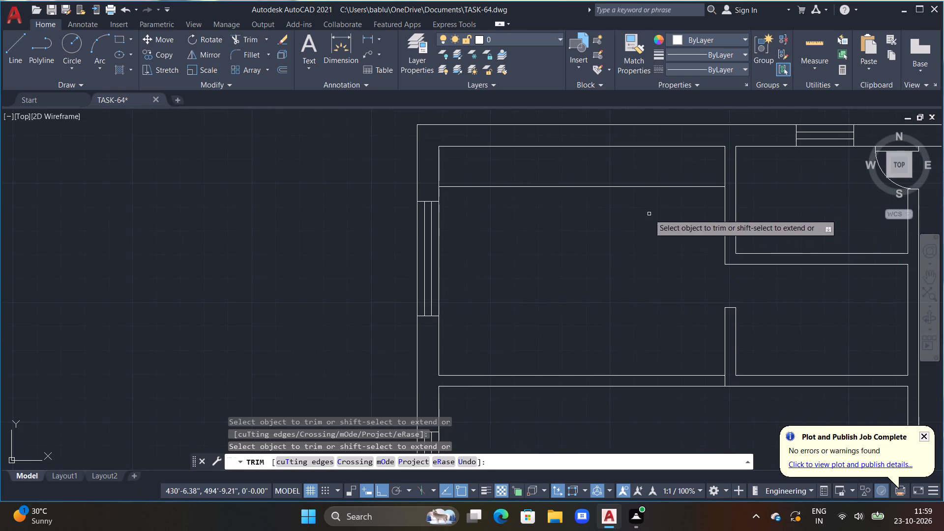
{"action": "key", "text": "Escape"}
{"action": "key", "text": "Escape"}
{"action": "key", "text": "Escape"}
{"action": "key", "text": "Escape"}
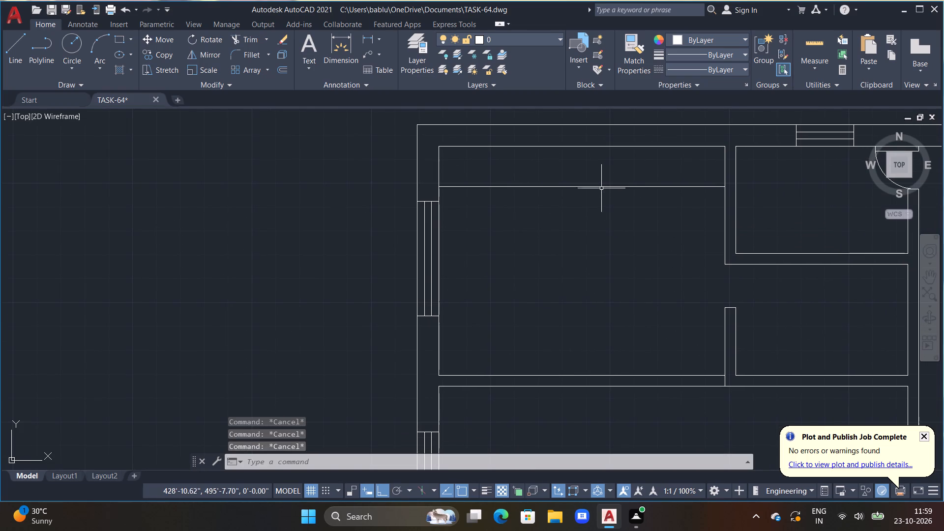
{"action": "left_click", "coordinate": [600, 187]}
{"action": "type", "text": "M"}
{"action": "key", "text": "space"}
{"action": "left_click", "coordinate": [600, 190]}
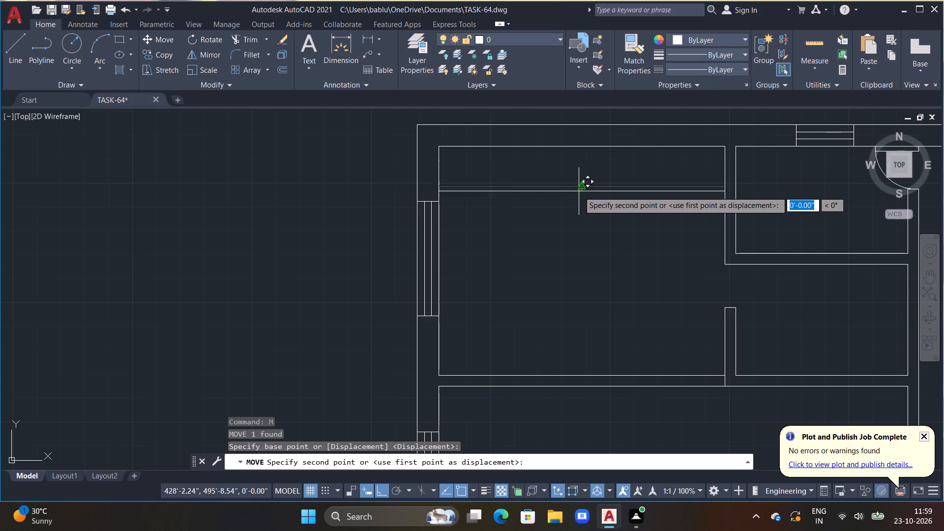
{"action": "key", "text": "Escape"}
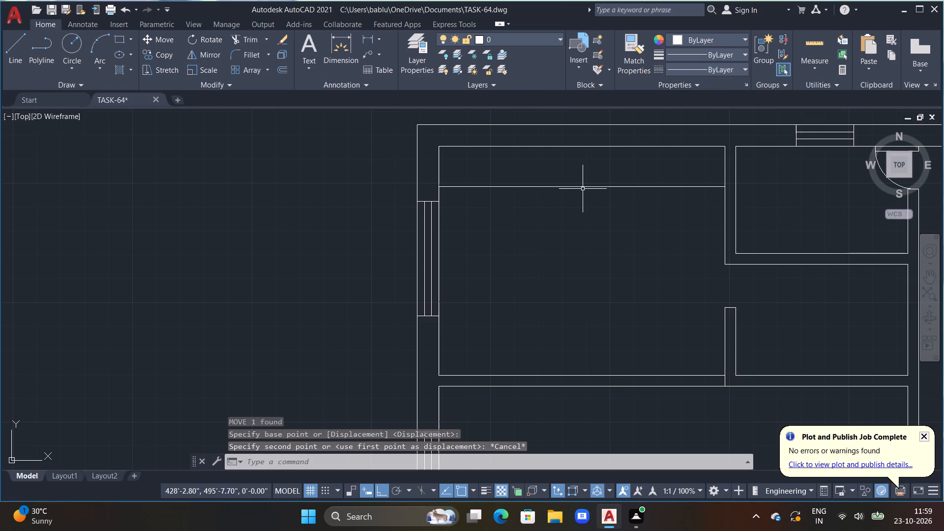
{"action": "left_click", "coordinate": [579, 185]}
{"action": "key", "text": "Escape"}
Move the horizontal line across the upper-left room, using its midpoint as the base point.
{"action": "left_click", "coordinate": [575, 186]}
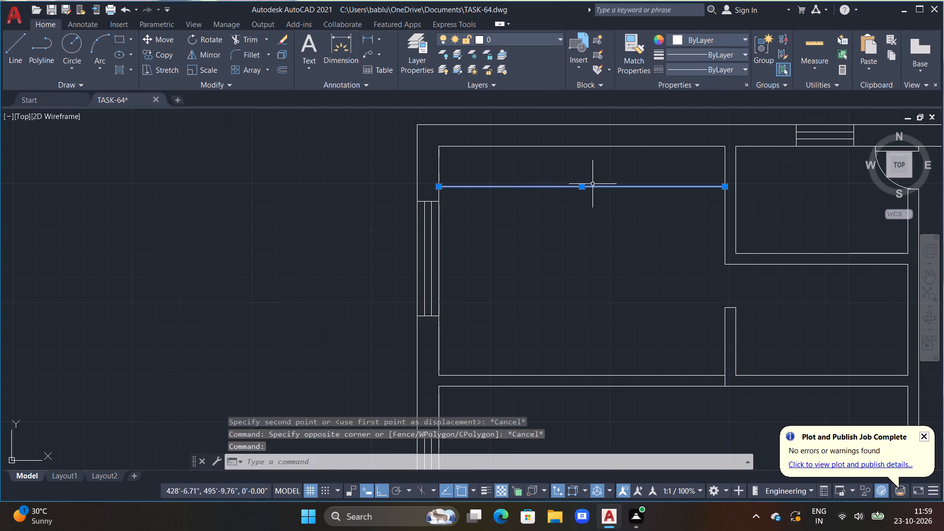
{"action": "type", "text": "M"}
{"action": "key", "text": "space"}
{"action": "left_click", "coordinate": [583, 188]}
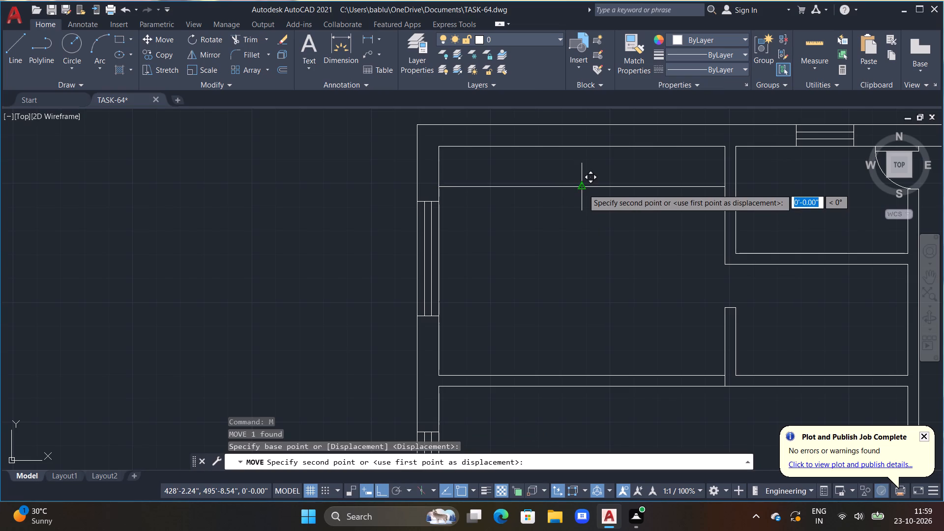
Place the moved horizontal line slightly lower across the upper-left room.
{"action": "left_click", "coordinate": [583, 196]}
{"action": "scroll", "coordinate": [584, 206], "scroll_direction": "down", "scroll_amount": 1}
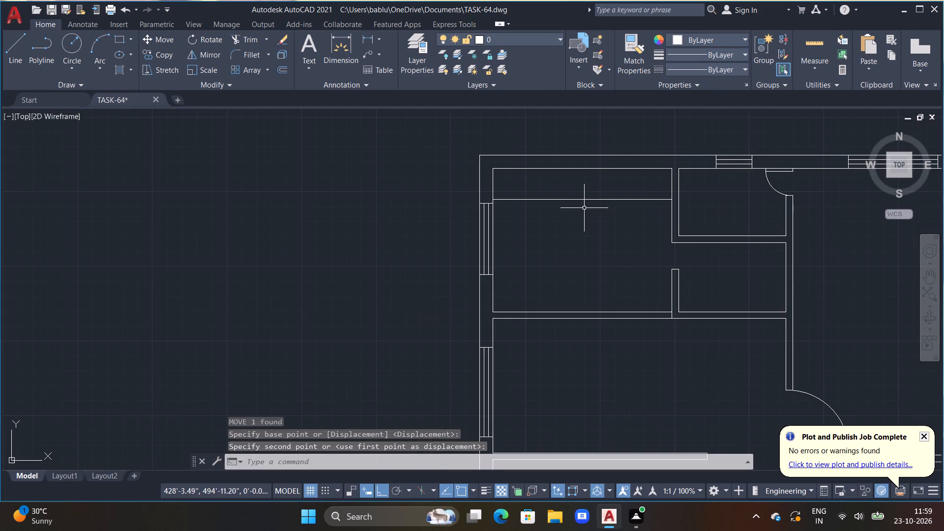
{"action": "key", "text": "Escape"}
Draw a 4' by 2" door leaf upward along the left outer wall's inner face, from the end of the opening beside the lower partition.
{"action": "middle_click_drag", "start_coordinate": [585, 210], "coordinate": [547, 172]}
{"action": "scroll", "coordinate": [545, 177], "scroll_direction": "down", "scroll_amount": 1}
{"action": "scroll", "coordinate": [583, 239], "scroll_direction": "down", "scroll_amount": 1}
{"action": "middle_click_drag", "start_coordinate": [569, 205], "coordinate": [554, 167]}
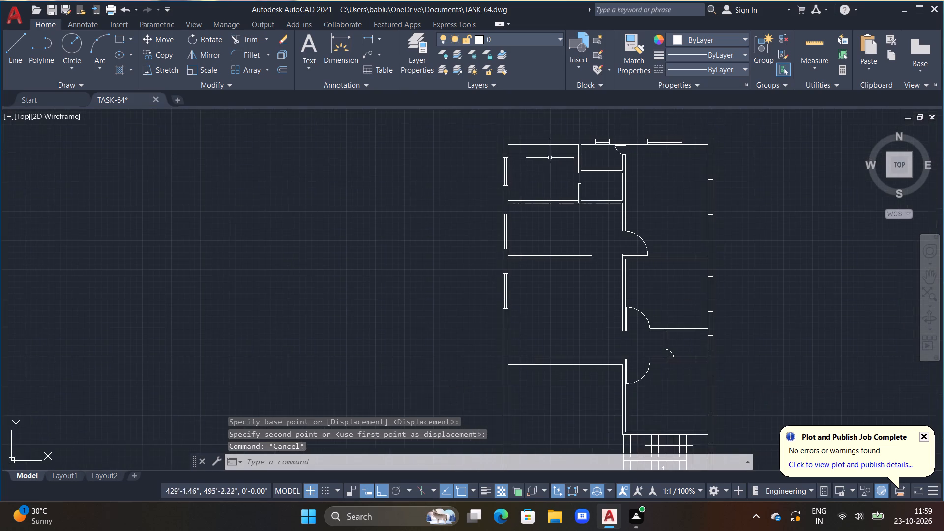
{"action": "middle_click_drag", "start_coordinate": [563, 245], "coordinate": [535, 172]}
{"action": "scroll", "coordinate": [514, 267], "scroll_direction": "up", "scroll_amount": 4}
{"action": "middle_click_drag", "start_coordinate": [512, 266], "coordinate": [560, 161]}
{"action": "key", "text": "Escape"}
{"action": "middle_click_drag", "start_coordinate": [523, 265], "coordinate": [583, 219]}
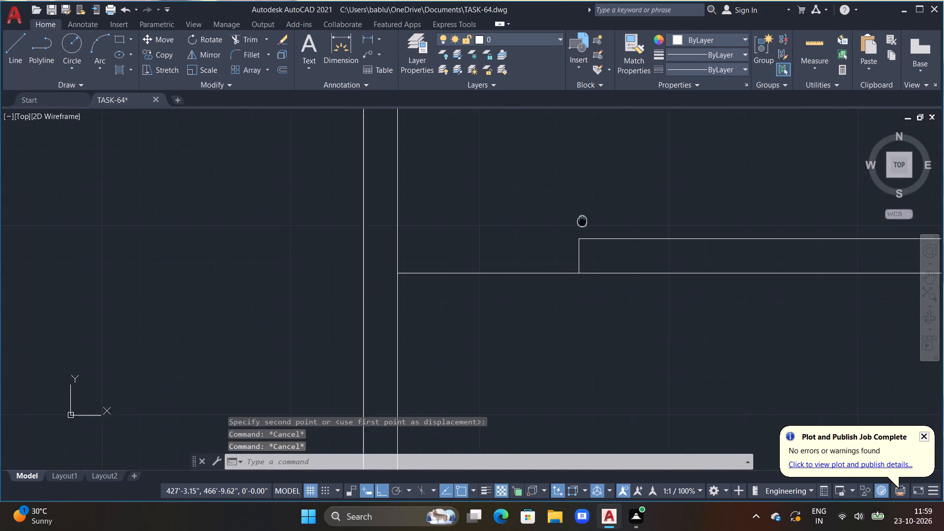
{"action": "key", "text": "l"}
{"action": "key", "text": "space"}
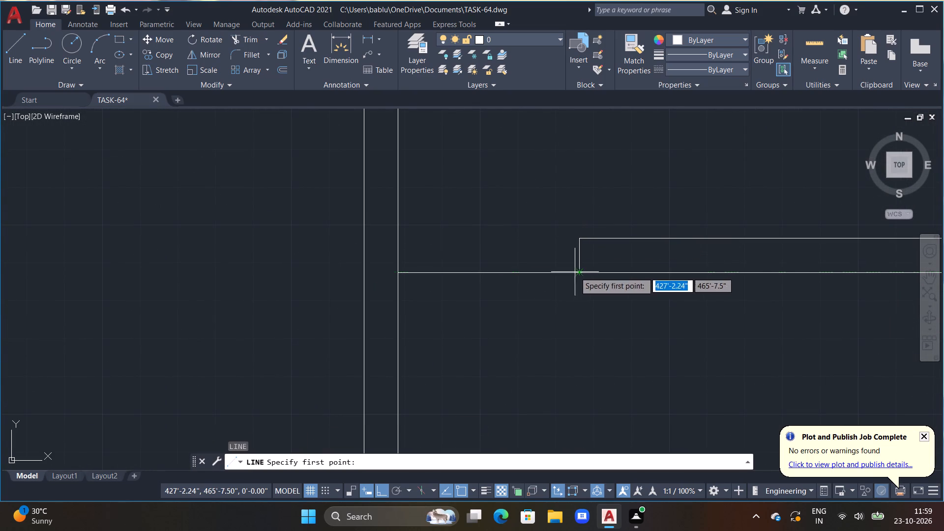
{"action": "left_click", "coordinate": [399, 271]}
{"action": "left_click_drag", "start_coordinate": [399, 271], "coordinate": [416, 269]}
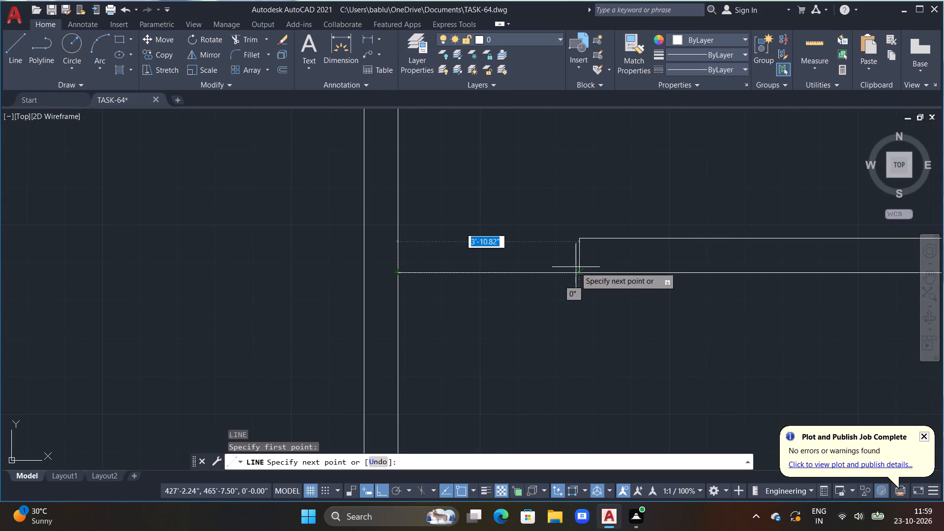
{"action": "middle_click_drag", "start_coordinate": [494, 163], "coordinate": [497, 235]}
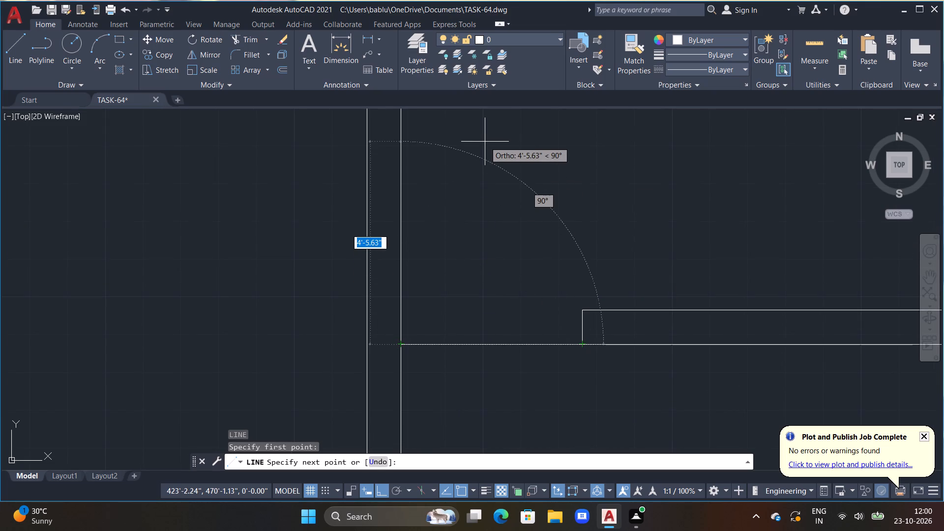
{"action": "key", "text": "4"}
{"action": "key", "text": "apostrophe"}
{"action": "key", "text": "Return"}
{"action": "type", "text": "2\""}
{"action": "key", "text": "Return"}
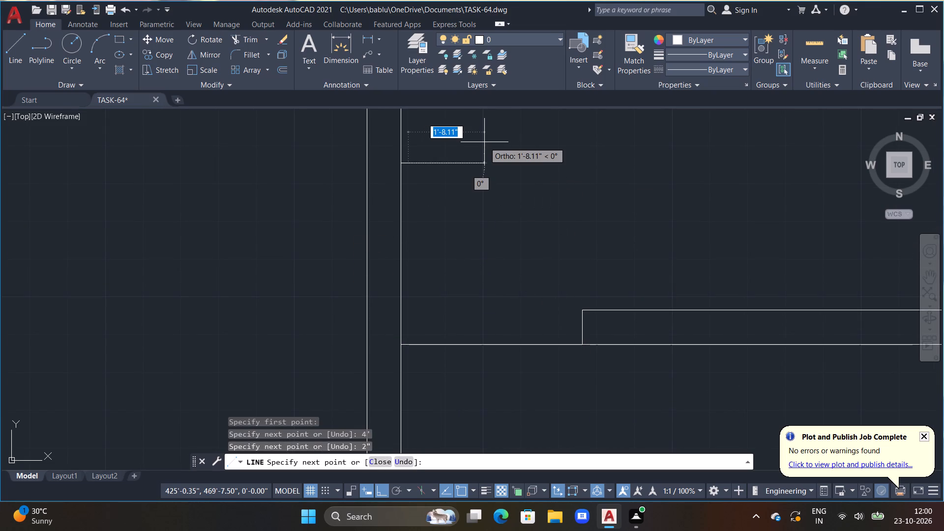
{"action": "scroll", "coordinate": [411, 347], "scroll_direction": "up", "scroll_amount": 1}
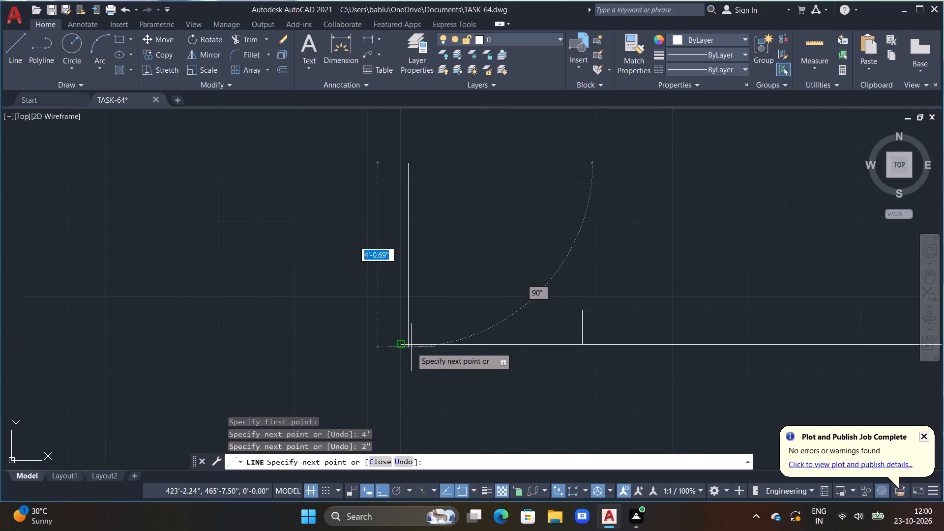
{"action": "scroll", "coordinate": [411, 347], "scroll_direction": "up", "scroll_amount": 2}
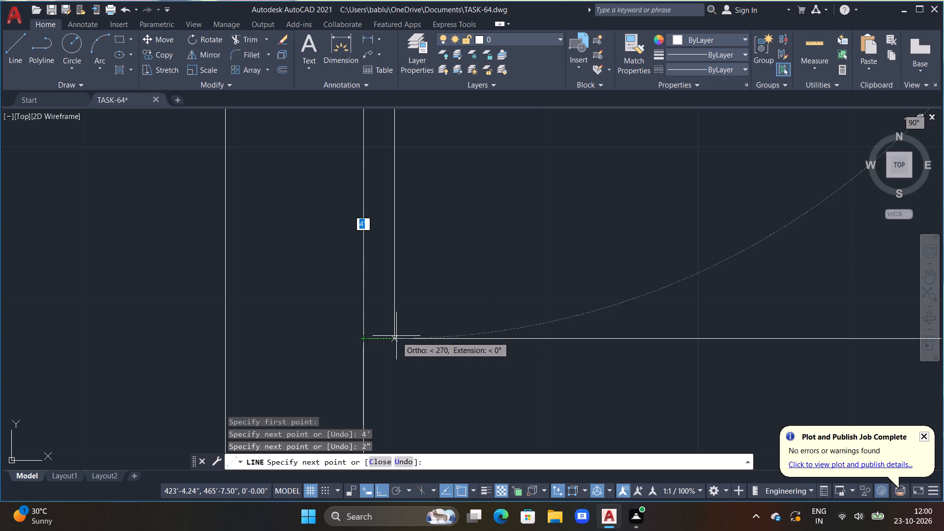
{"action": "left_click", "coordinate": [394, 338]}
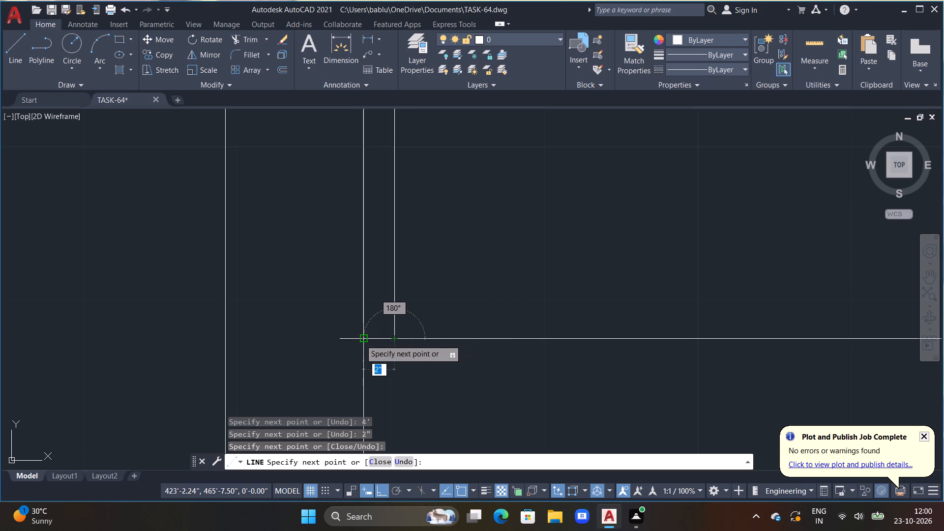
{"action": "left_click", "coordinate": [364, 338]}
{"action": "key", "text": "Escape"}
Draw a three-point swing arc from the new leaf's top corners to the lower corner of the partition's end at the opening.
{"action": "scroll", "coordinate": [410, 308], "scroll_direction": "down", "scroll_amount": 3}
{"action": "middle_click_drag", "start_coordinate": [472, 233], "coordinate": [437, 255]}
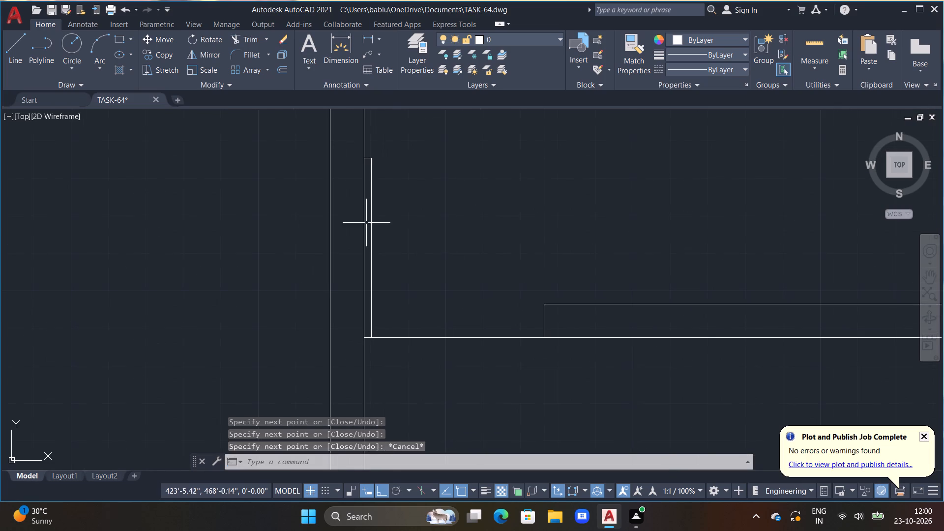
{"action": "double_click", "coordinate": [96, 37]}
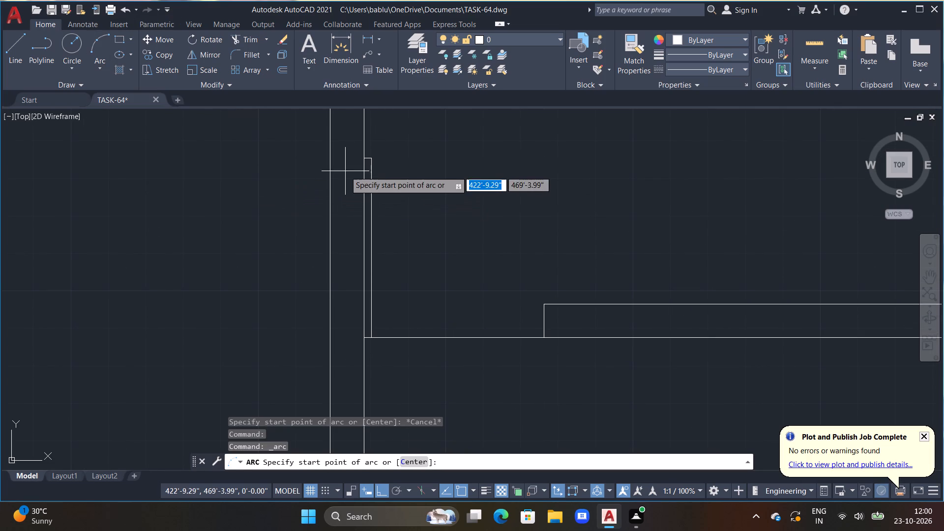
{"action": "left_click", "coordinate": [364, 157]}
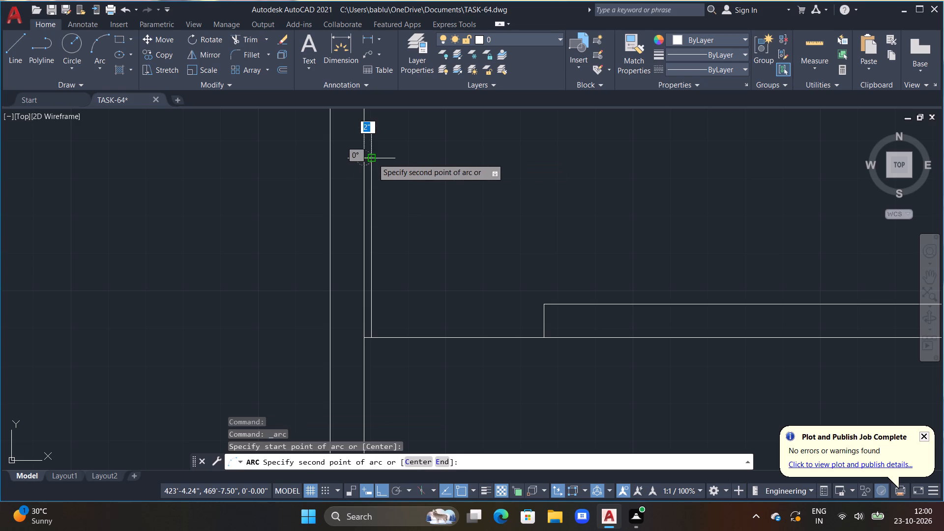
{"action": "left_click", "coordinate": [373, 158]}
{"action": "left_click", "coordinate": [545, 339]}
{"action": "key", "text": "Escape"}
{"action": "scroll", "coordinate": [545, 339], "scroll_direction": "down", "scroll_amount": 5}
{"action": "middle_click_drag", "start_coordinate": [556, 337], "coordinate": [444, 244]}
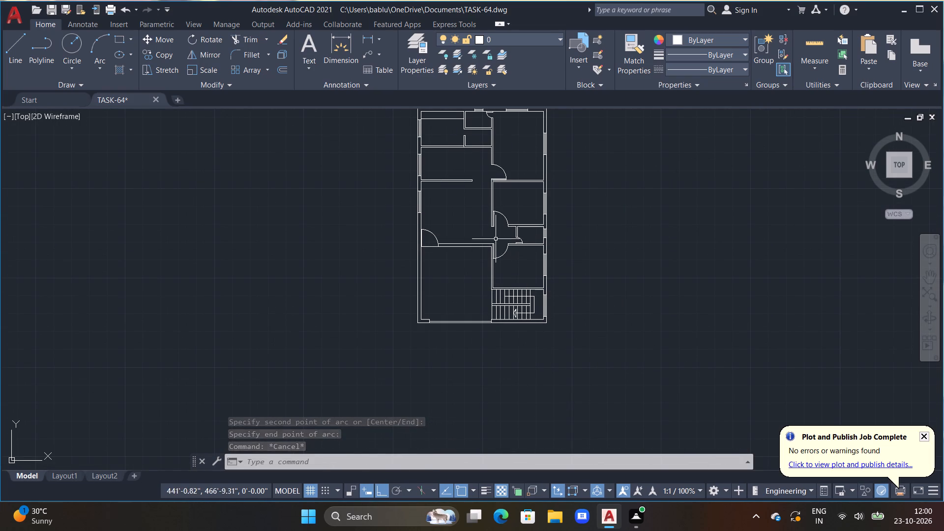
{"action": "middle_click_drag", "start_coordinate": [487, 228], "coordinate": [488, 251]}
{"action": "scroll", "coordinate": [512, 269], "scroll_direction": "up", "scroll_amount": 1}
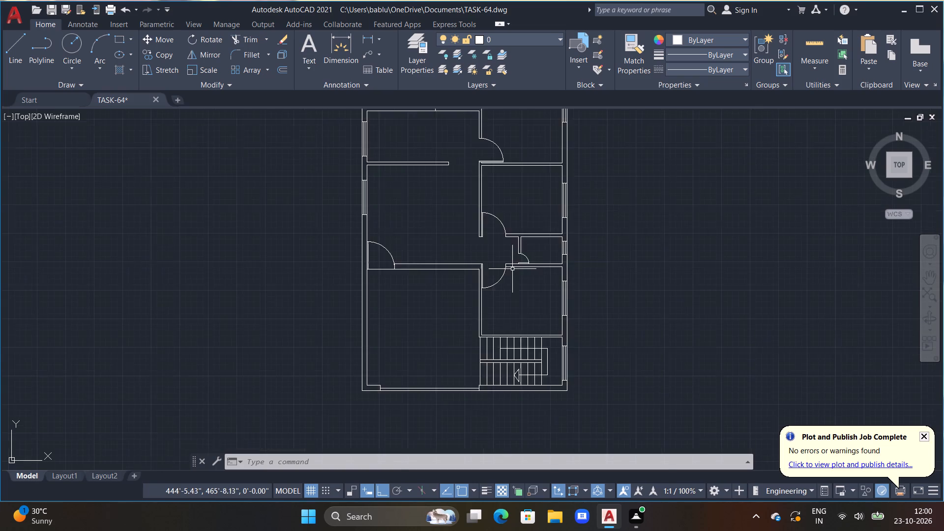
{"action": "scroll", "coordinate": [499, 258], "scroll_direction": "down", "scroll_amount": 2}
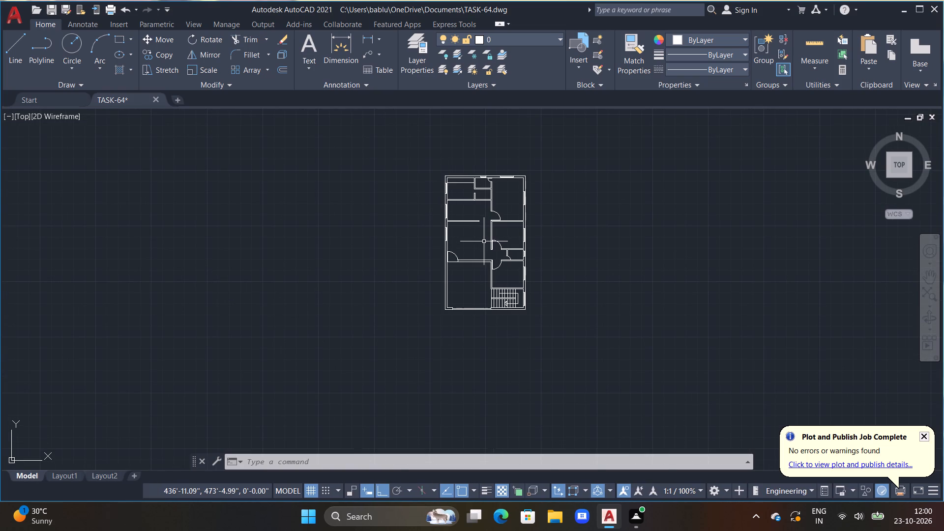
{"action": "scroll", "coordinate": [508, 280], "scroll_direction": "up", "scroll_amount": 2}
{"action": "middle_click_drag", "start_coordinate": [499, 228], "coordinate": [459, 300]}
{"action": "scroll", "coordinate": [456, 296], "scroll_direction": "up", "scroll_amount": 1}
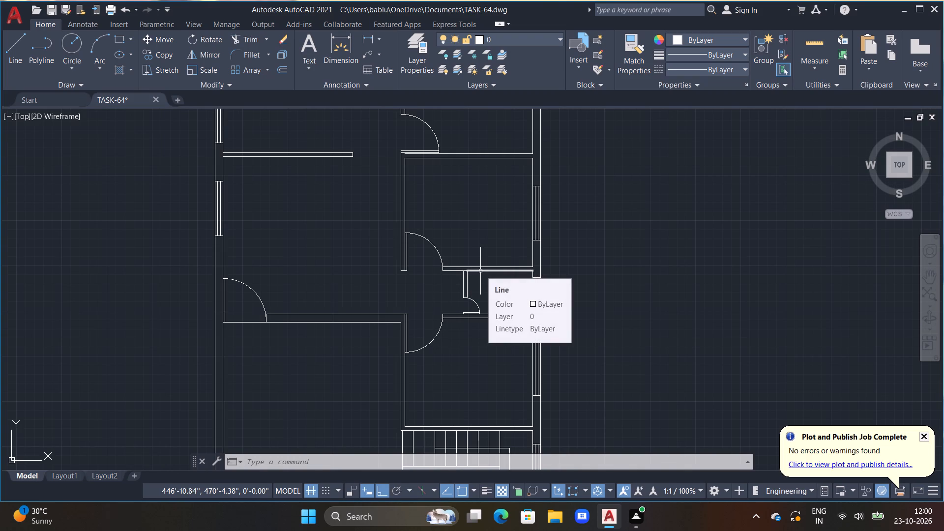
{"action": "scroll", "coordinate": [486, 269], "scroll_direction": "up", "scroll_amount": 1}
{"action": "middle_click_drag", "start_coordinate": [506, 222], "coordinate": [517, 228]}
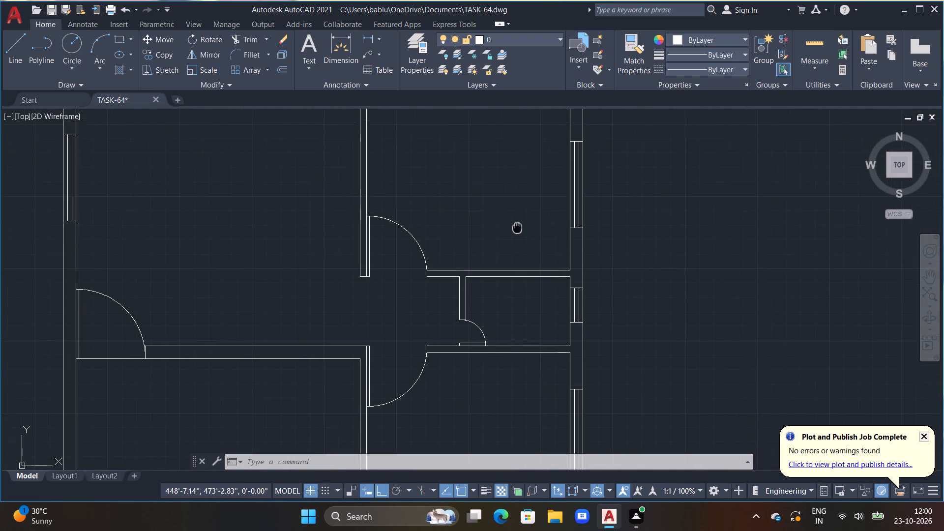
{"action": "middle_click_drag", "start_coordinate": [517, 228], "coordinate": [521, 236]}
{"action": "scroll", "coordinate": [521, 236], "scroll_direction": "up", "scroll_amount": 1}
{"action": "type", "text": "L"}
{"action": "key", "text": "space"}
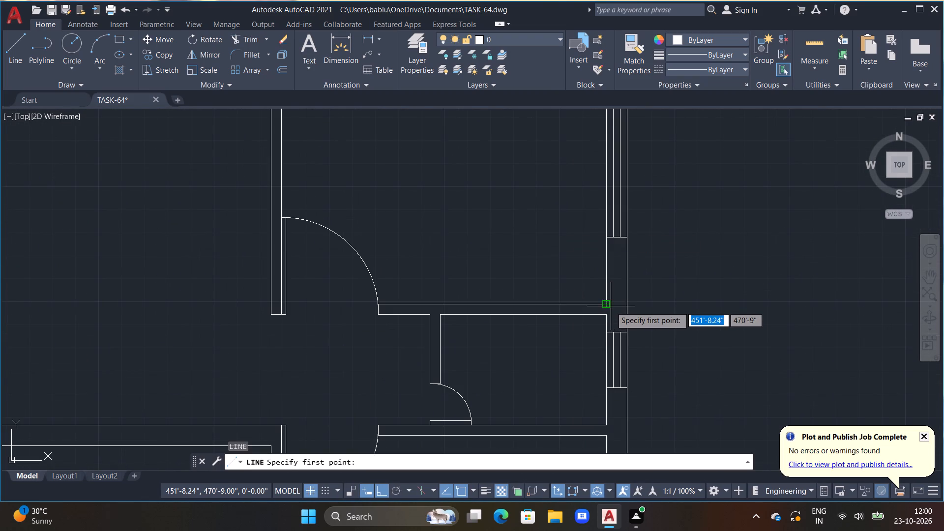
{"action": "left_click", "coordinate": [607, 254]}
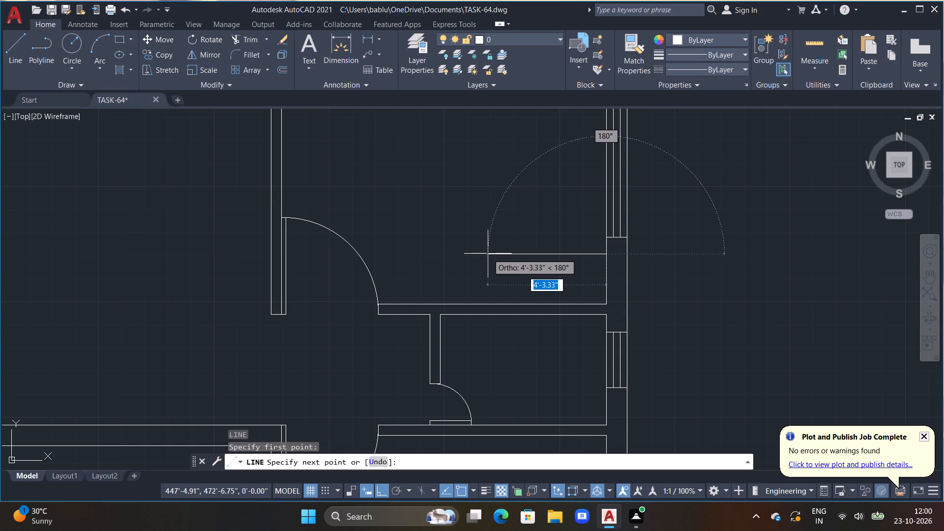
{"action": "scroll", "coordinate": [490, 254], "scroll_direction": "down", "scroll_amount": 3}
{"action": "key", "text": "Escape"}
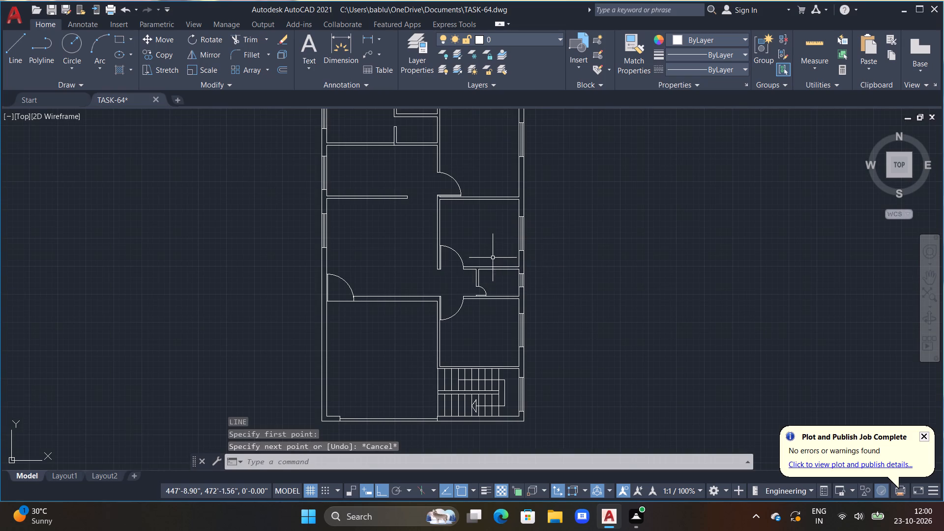
Draw lines from the right outer wall's inner face, about 2'11" above the upper-right room's lower wall: 4' and 1' left, then down into that wall.
{"action": "scroll", "coordinate": [501, 220], "scroll_direction": "down", "scroll_amount": 1}
{"action": "middle_click_drag", "start_coordinate": [501, 222], "coordinate": [510, 309]}
{"action": "scroll", "coordinate": [511, 280], "scroll_direction": "up", "scroll_amount": 2}
{"action": "middle_click_drag", "start_coordinate": [511, 278], "coordinate": [528, 339]}
{"action": "scroll", "coordinate": [528, 339], "scroll_direction": "up", "scroll_amount": 1}
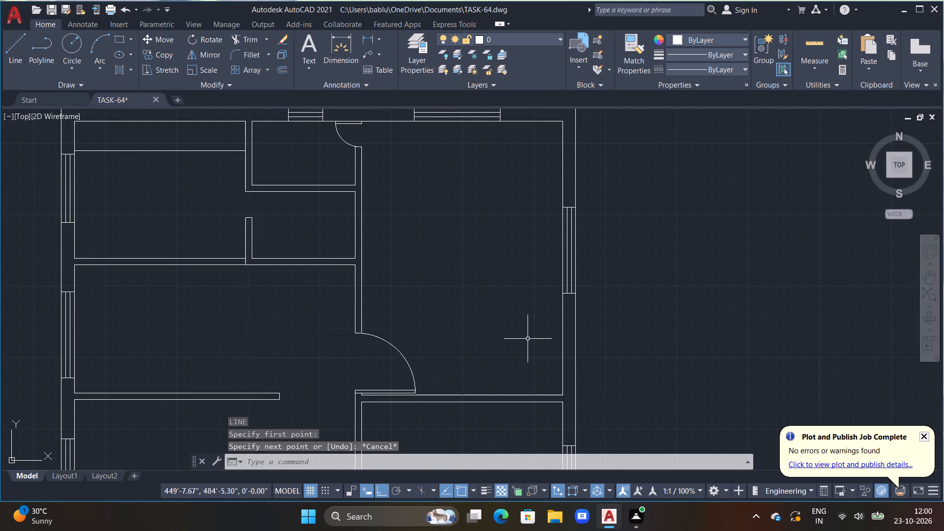
{"action": "type", "text": "L"}
{"action": "key", "text": "space"}
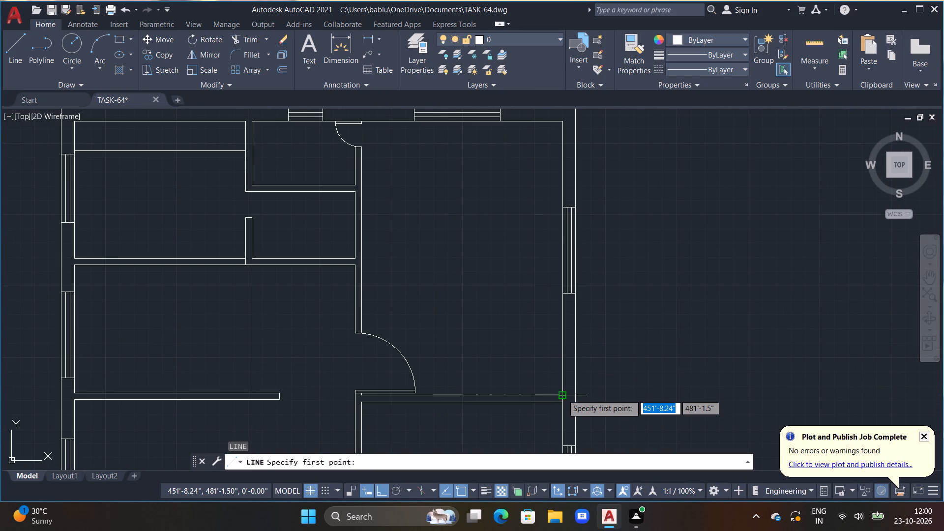
{"action": "left_click", "coordinate": [561, 346]}
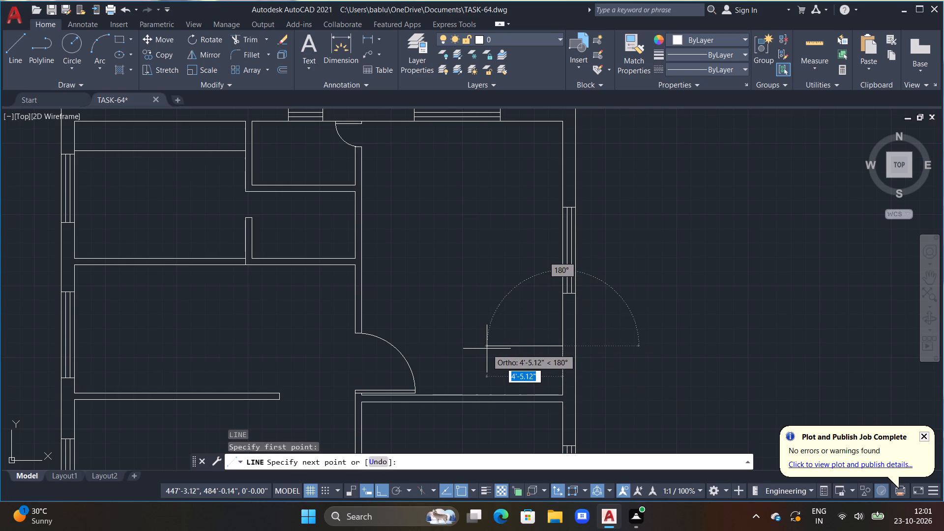
{"action": "type", "text": "4'"}
{"action": "key", "text": "Return"}
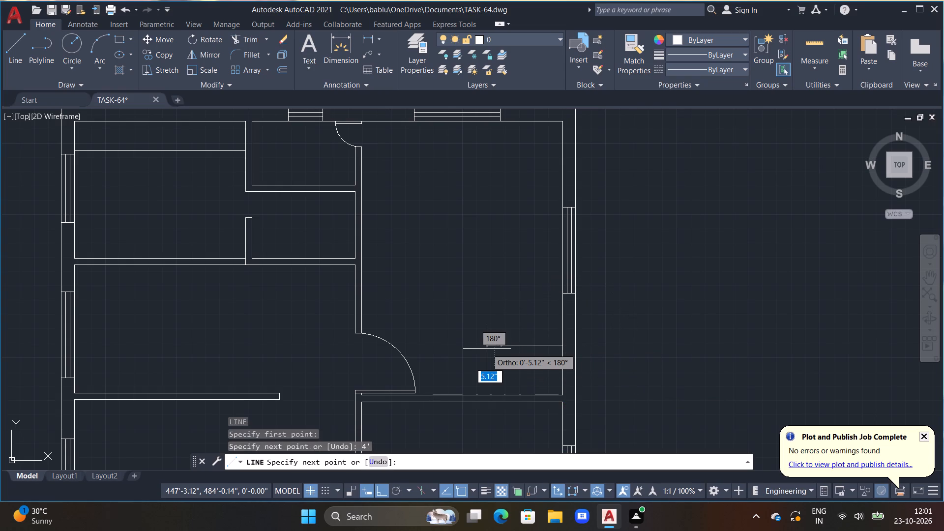
{"action": "scroll", "coordinate": [495, 399], "scroll_direction": "up", "scroll_amount": 1}
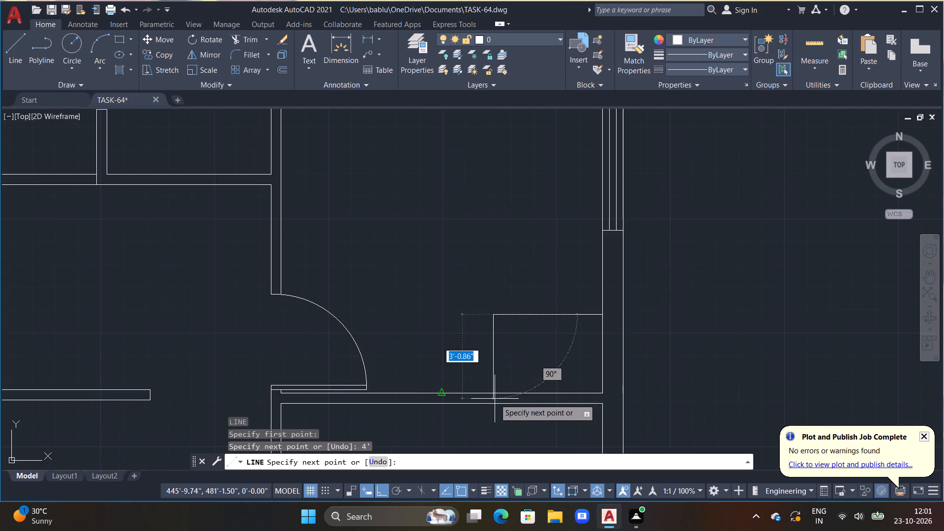
{"action": "scroll", "coordinate": [495, 399], "scroll_direction": "up", "scroll_amount": 1}
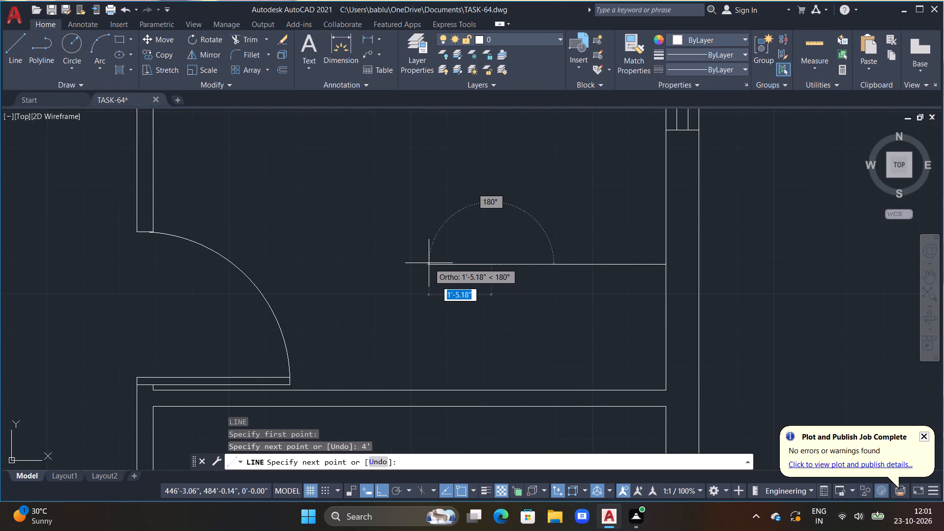
{"action": "type", "text": "1'"}
{"action": "key", "text": "Return"}
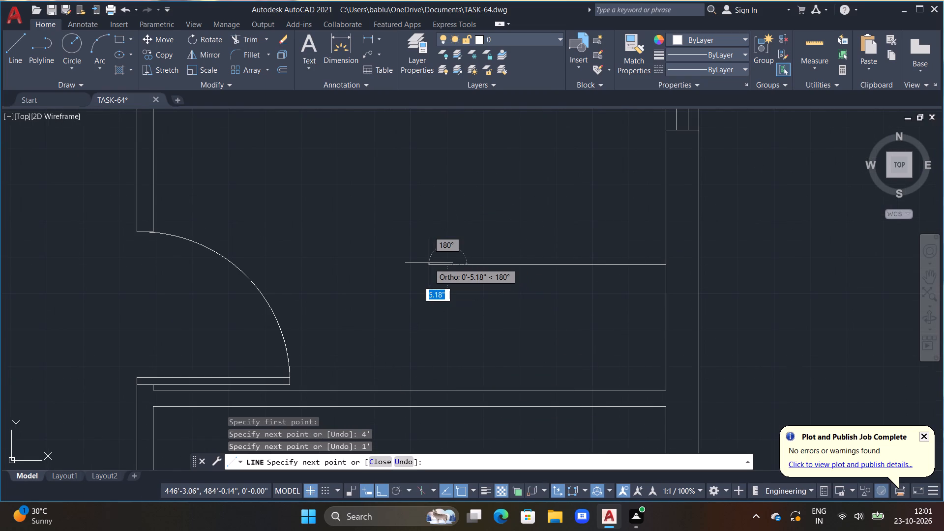
{"action": "left_click", "coordinate": [449, 399]}
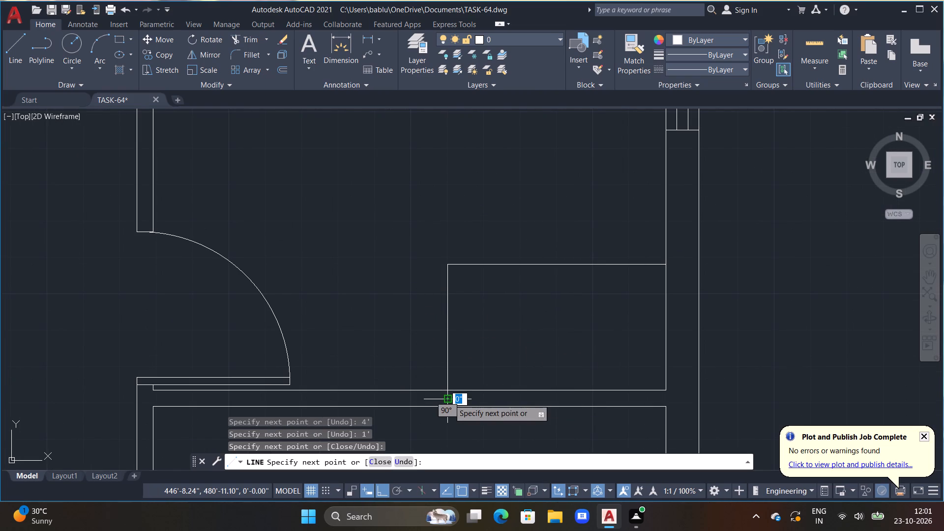
{"action": "key", "text": "Escape"}
Trim the end of the new vertical line that extends past the upper face of the room's lower wall.
{"action": "key", "text": "t"}
{"action": "key", "text": "r"}
{"action": "key", "text": "space"}
{"action": "left_click", "coordinate": [446, 393]}
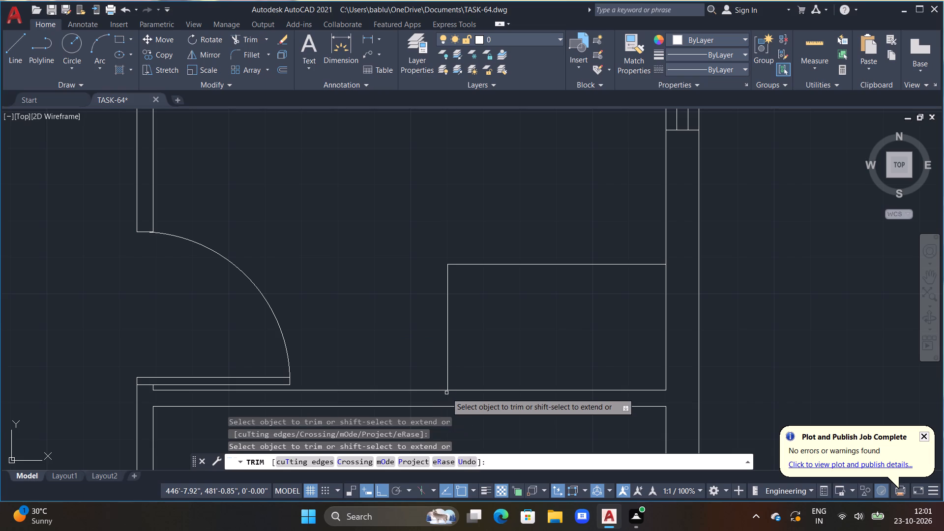
{"action": "key", "text": "Escape"}
Draw a vertical line about 3' long inside the new rectangle, 1' from its left side, down into the lower wall.
{"action": "scroll", "coordinate": [505, 343], "scroll_direction": "down", "scroll_amount": 1}
{"action": "middle_click_drag", "start_coordinate": [512, 337], "coordinate": [442, 334]}
{"action": "key", "text": "Escape"}
{"action": "key", "text": "Escape"}
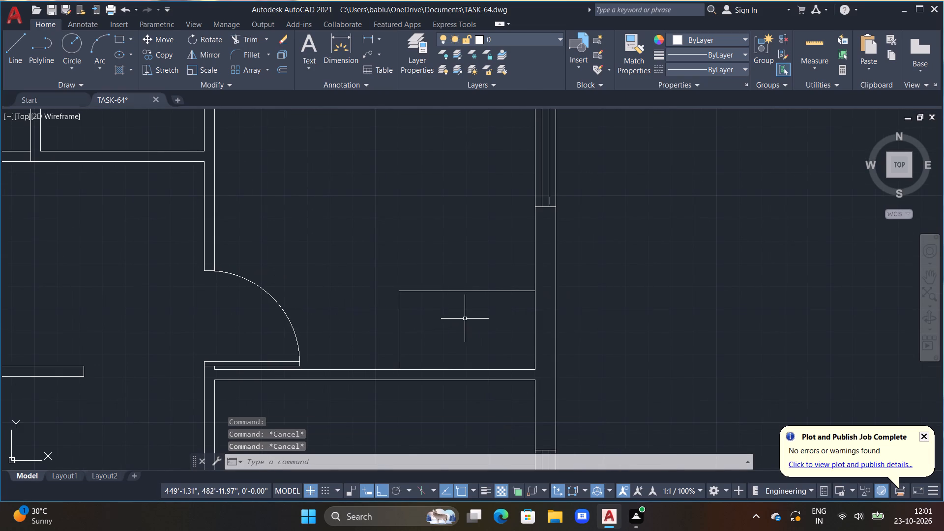
{"action": "type", "text": "L"}
{"action": "key", "text": "space"}
{"action": "left_click", "coordinate": [400, 293]}
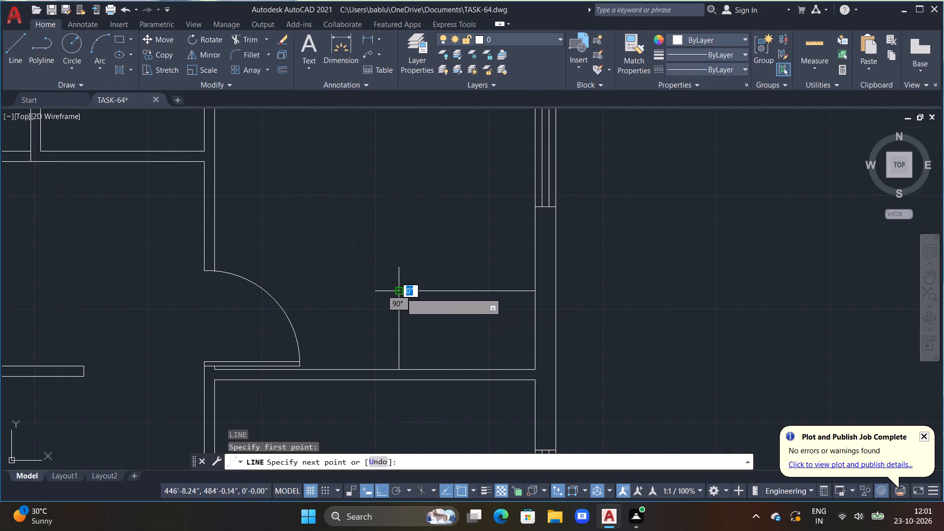
{"action": "left_click", "coordinate": [427, 292]}
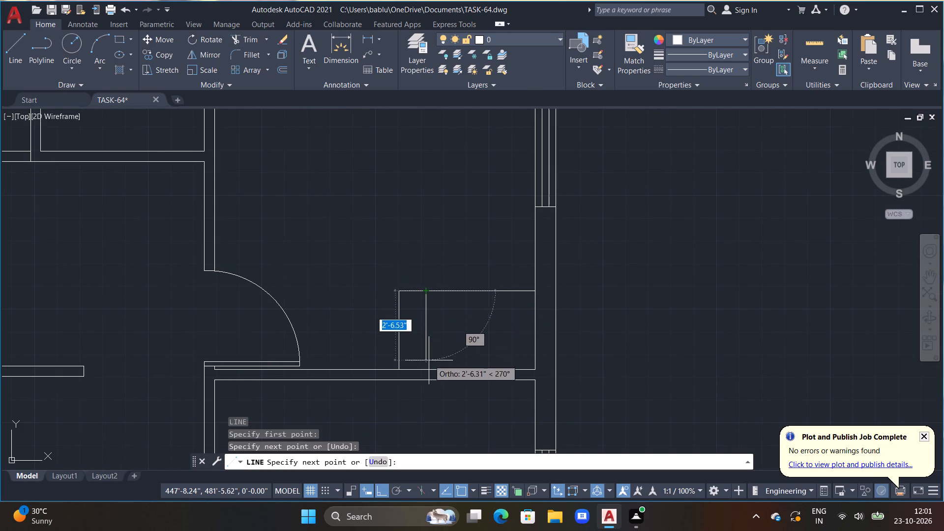
{"action": "scroll", "coordinate": [430, 377], "scroll_direction": "up", "scroll_amount": 3}
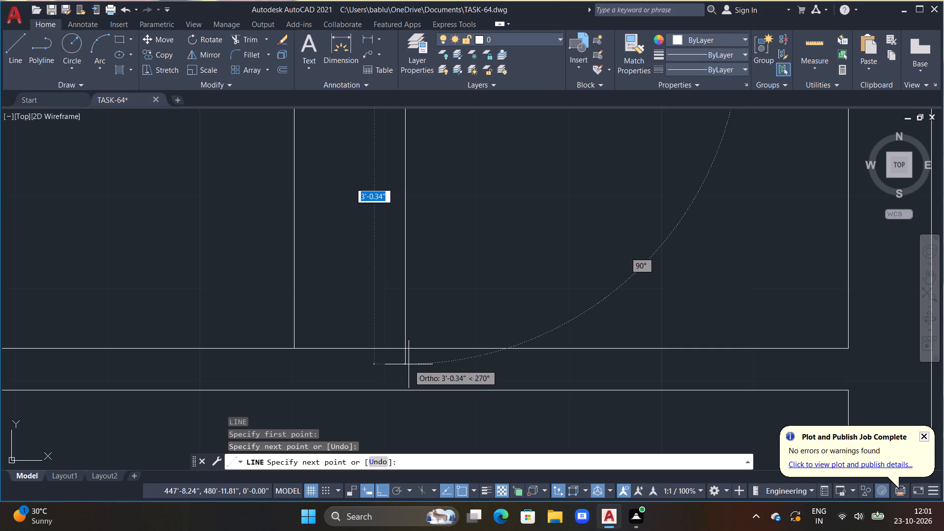
{"action": "left_click", "coordinate": [409, 364]}
{"action": "key", "text": "Escape"}
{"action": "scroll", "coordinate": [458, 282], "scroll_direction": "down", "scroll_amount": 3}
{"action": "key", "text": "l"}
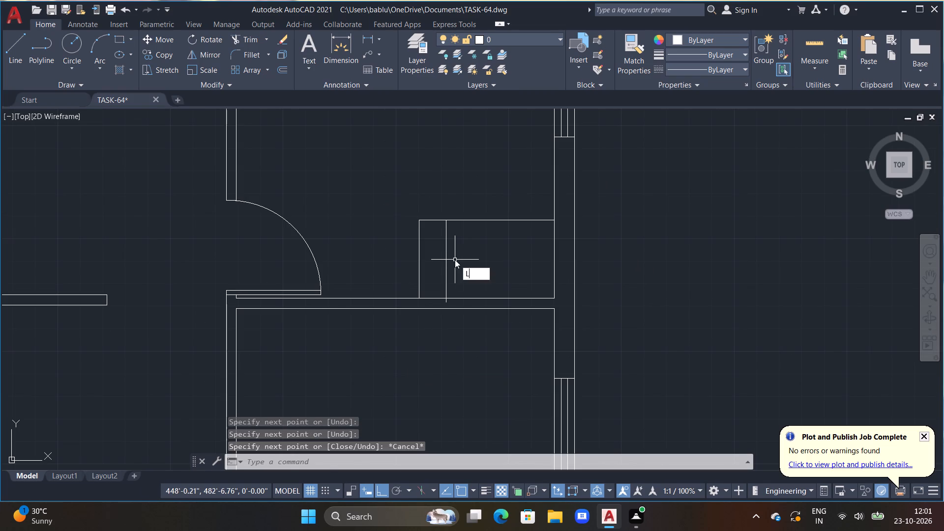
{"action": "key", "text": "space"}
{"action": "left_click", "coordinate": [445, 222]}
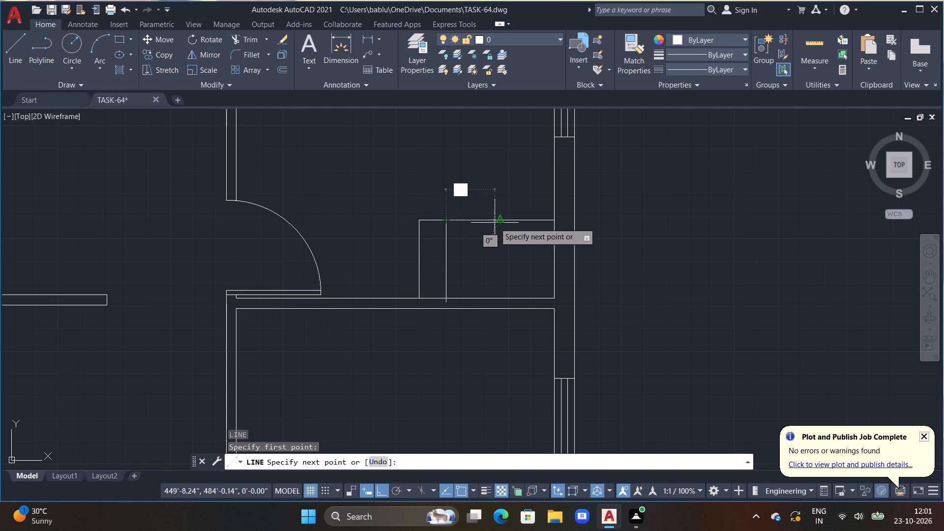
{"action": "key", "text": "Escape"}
Delete the vertical line inside the small rectangle in the upper-right room.
{"action": "left_click", "coordinate": [447, 245]}
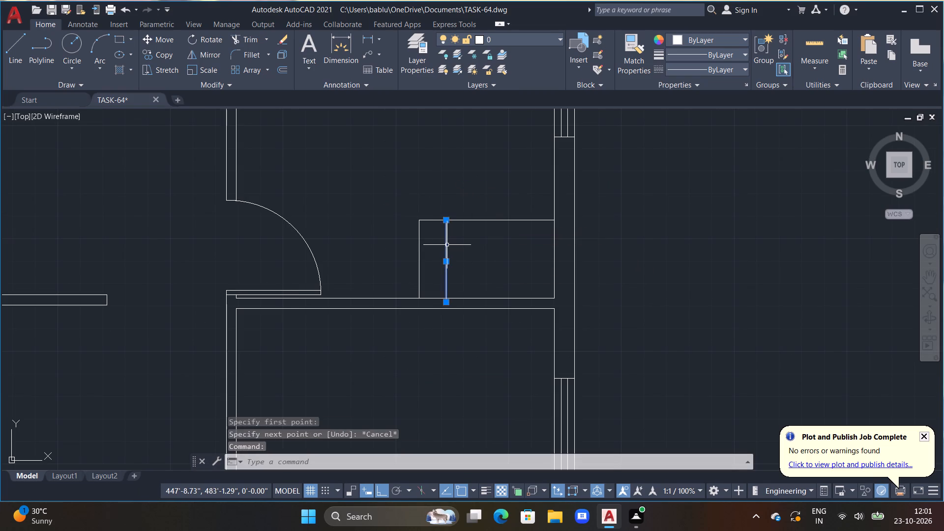
{"action": "key", "text": "Delete"}
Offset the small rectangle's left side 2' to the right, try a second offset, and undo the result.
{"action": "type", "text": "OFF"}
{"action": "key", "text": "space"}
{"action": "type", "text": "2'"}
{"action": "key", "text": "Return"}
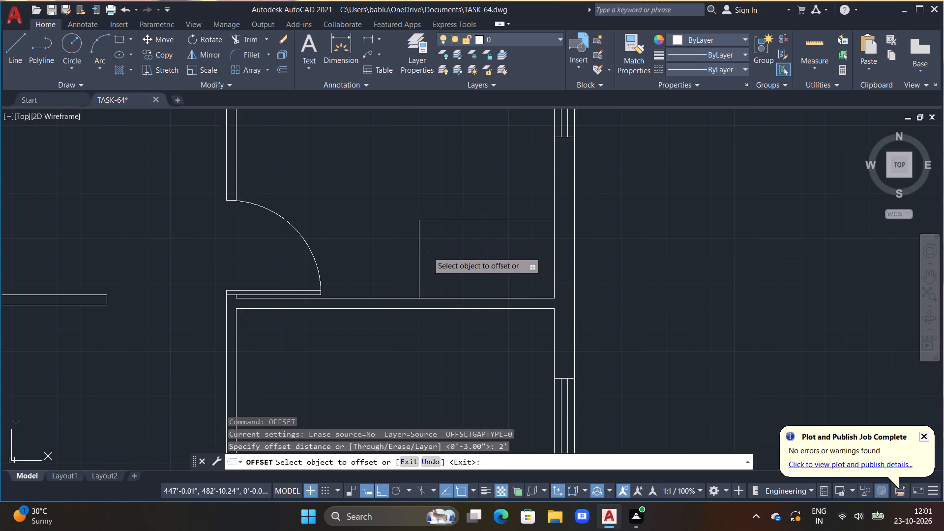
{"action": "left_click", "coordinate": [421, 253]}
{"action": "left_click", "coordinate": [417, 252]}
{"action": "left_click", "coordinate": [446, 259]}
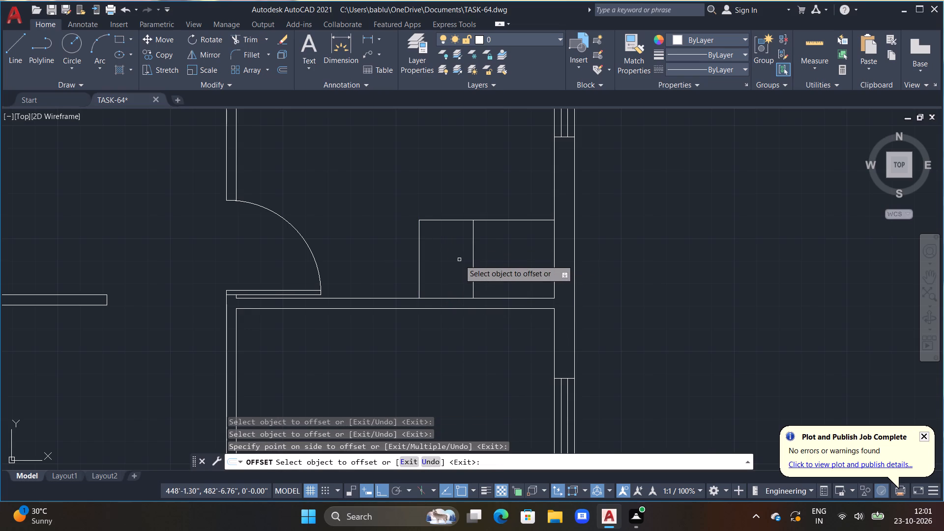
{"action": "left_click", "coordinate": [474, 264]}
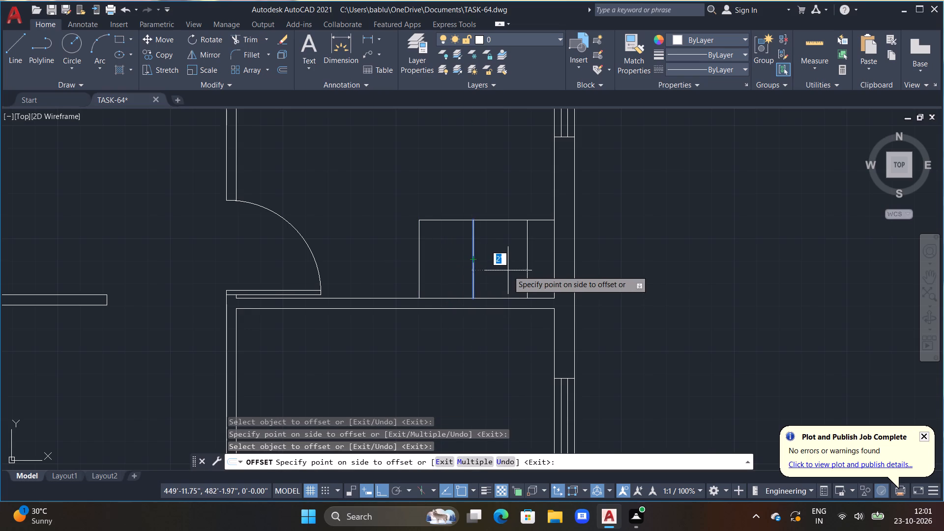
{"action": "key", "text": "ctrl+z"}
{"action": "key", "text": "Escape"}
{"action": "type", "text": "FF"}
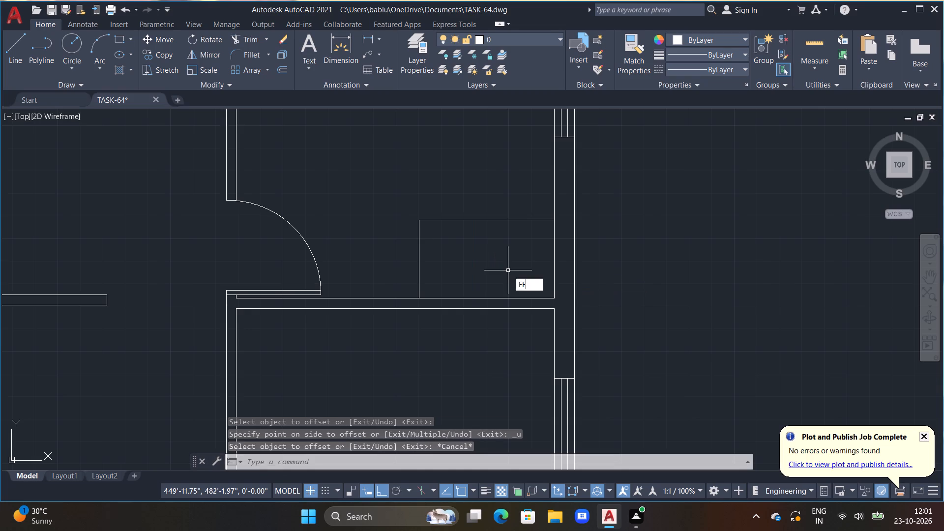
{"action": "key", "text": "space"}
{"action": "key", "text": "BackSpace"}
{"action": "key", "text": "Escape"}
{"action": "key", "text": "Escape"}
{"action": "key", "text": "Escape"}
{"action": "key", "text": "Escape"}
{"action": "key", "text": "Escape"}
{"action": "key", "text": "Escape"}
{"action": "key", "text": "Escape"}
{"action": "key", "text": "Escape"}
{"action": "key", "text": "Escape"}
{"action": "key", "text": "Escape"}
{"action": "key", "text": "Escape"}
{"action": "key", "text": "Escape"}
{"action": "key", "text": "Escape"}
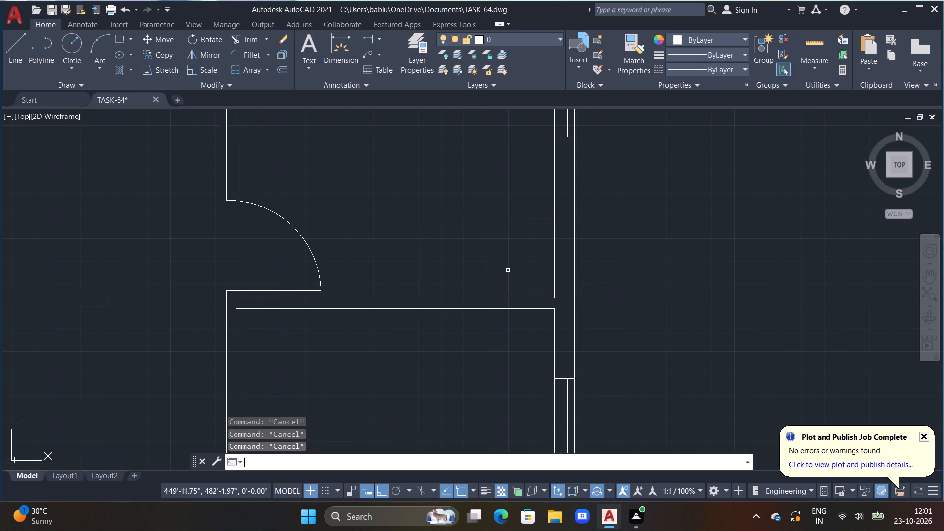
Offset the small rectangle's left side 1.5' to the right, and offset the resulting line another 1.5' to the right.
{"action": "type", "text": "OFF 1.5'"}
{"action": "key", "text": "Return"}
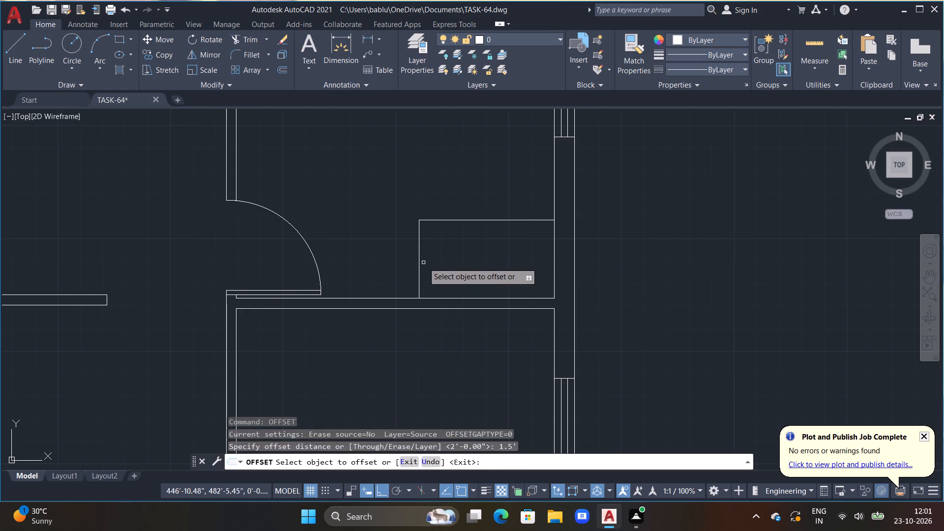
{"action": "left_click", "coordinate": [418, 262]}
{"action": "left_click", "coordinate": [452, 280]}
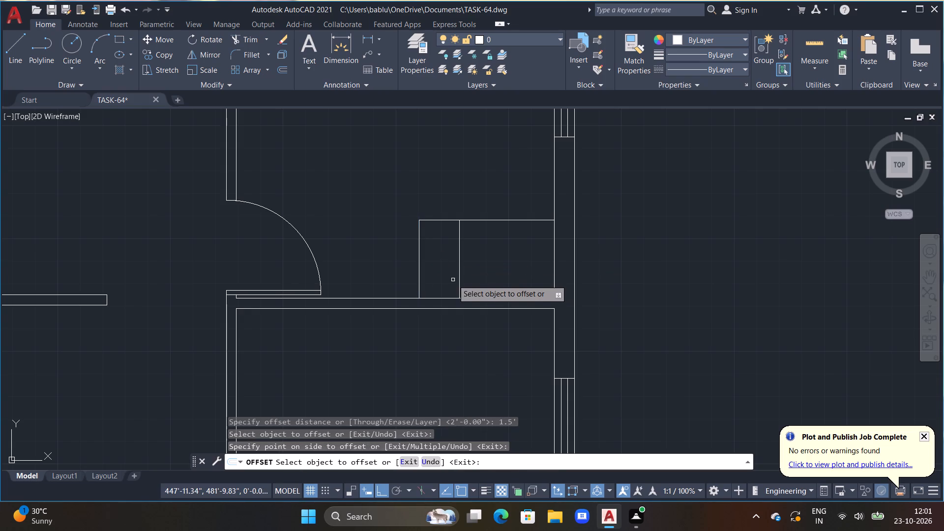
{"action": "left_click", "coordinate": [458, 277]}
{"action": "left_click", "coordinate": [494, 289]}
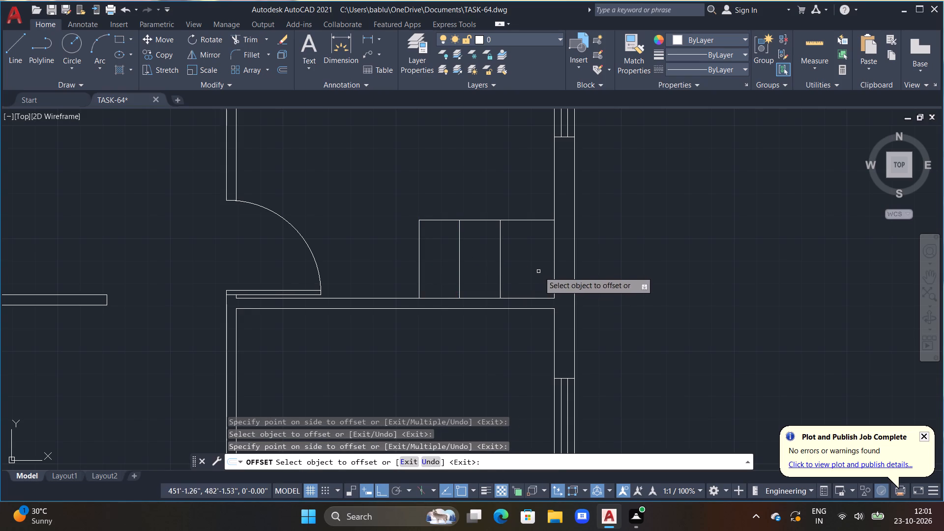
{"action": "scroll", "coordinate": [549, 286], "scroll_direction": "down", "scroll_amount": 2}
{"action": "key", "text": "Escape"}
Move the right-hand divider line inside the small rectangle about 6" to the right, toward the outer wall.
{"action": "scroll", "coordinate": [479, 344], "scroll_direction": "down", "scroll_amount": 1}
{"action": "middle_click_drag", "start_coordinate": [474, 327], "coordinate": [464, 291]}
{"action": "scroll", "coordinate": [536, 250], "scroll_direction": "up", "scroll_amount": 2}
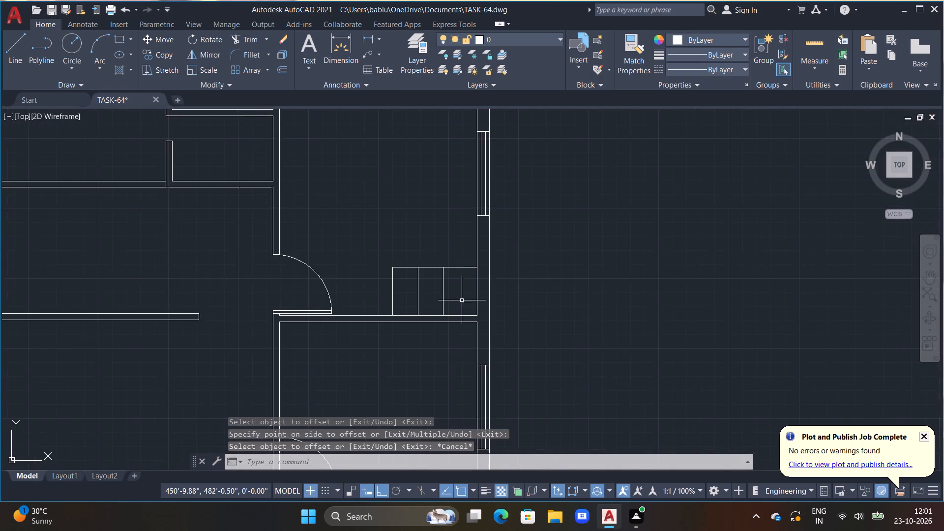
{"action": "scroll", "coordinate": [449, 296], "scroll_direction": "up", "scroll_amount": 1}
{"action": "left_click", "coordinate": [438, 286]}
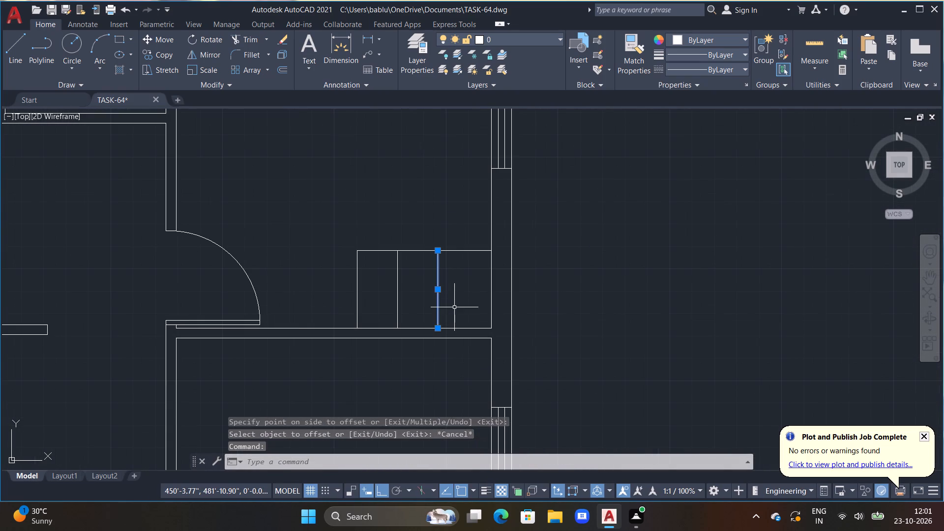
{"action": "type", "text": "M"}
{"action": "key", "text": "space"}
{"action": "left_click", "coordinate": [456, 308]}
{"action": "left_click", "coordinate": [470, 307]}
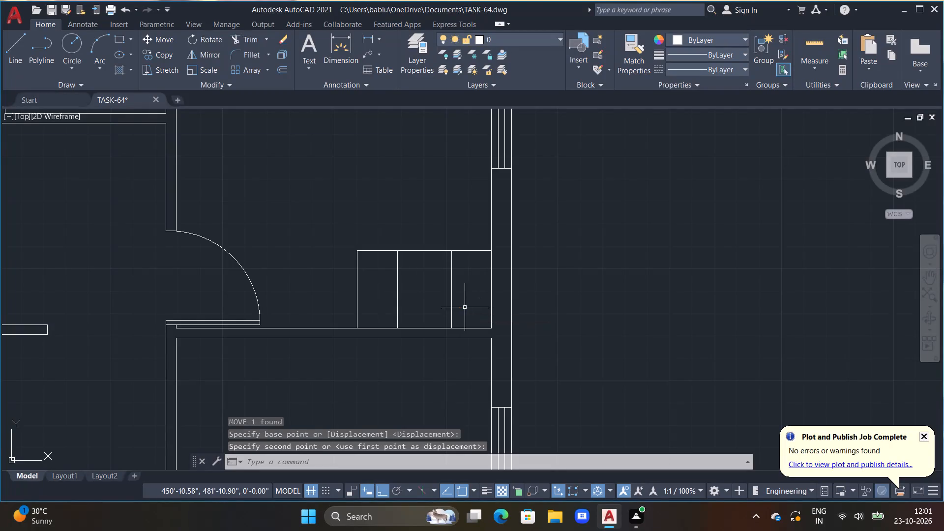
Insert the Bed - Queen block from DesignCenter's Home - Space Planner.dwg at scale 1 in the empty area right of the plan.
{"action": "scroll", "coordinate": [379, 325], "scroll_direction": "down", "scroll_amount": 4}
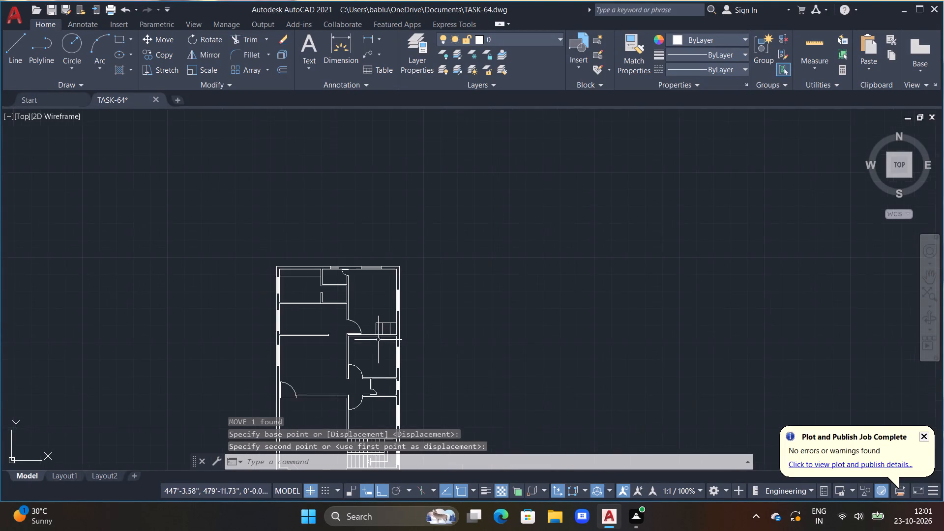
{"action": "middle_click_drag", "start_coordinate": [373, 348], "coordinate": [418, 253]}
{"action": "key", "text": "Escape"}
{"action": "key", "text": "Escape"}
{"action": "scroll", "coordinate": [417, 263], "scroll_direction": "down", "scroll_amount": 1}
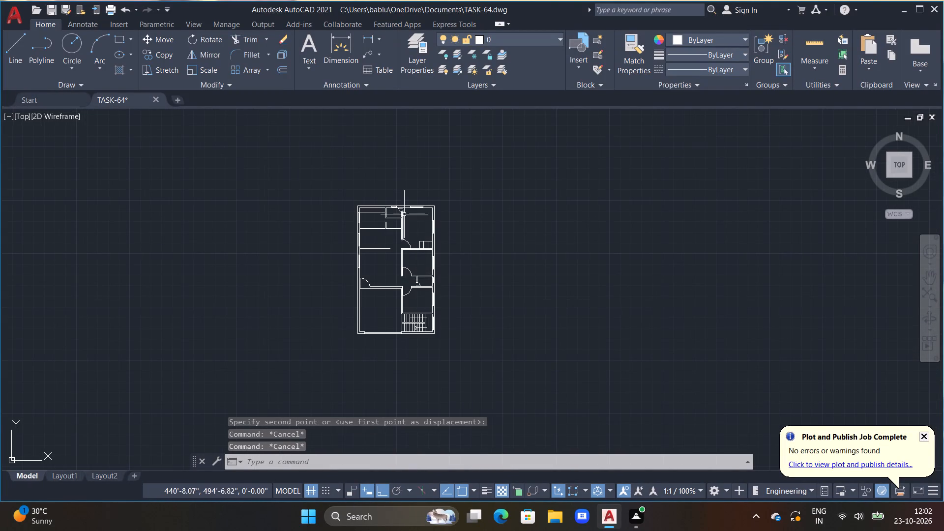
{"action": "middle_click_drag", "start_coordinate": [406, 215], "coordinate": [481, 284]}
{"action": "scroll", "coordinate": [466, 283], "scroll_direction": "up", "scroll_amount": 3}
{"action": "scroll", "coordinate": [471, 291], "scroll_direction": "down", "scroll_amount": 1}
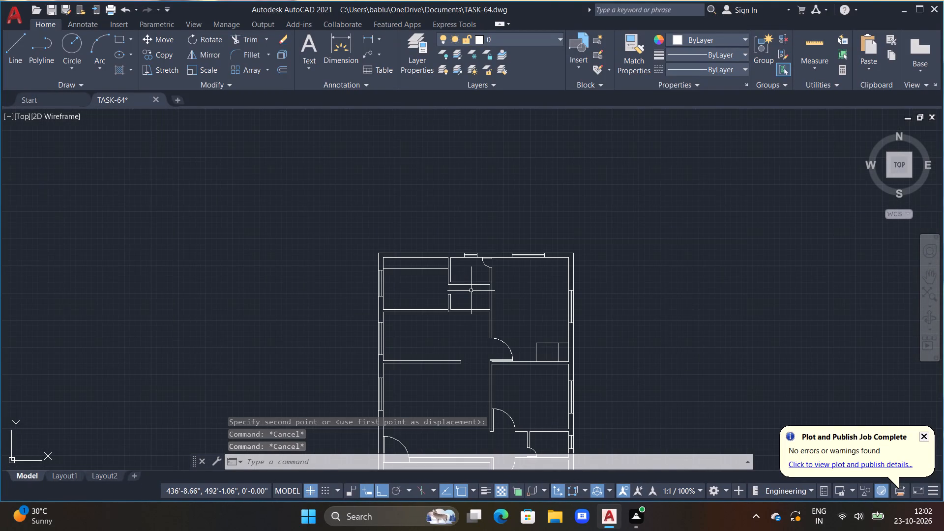
{"action": "key", "text": "ctrl+2"}
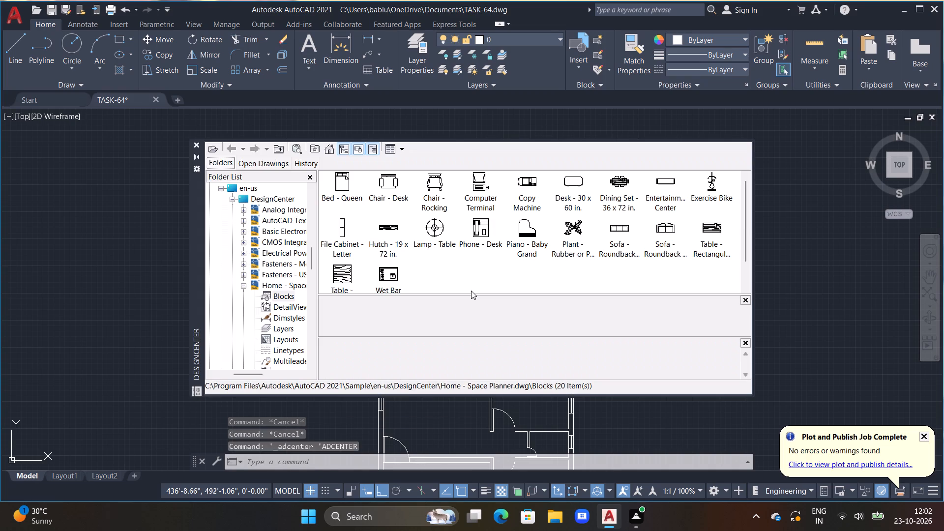
{"action": "double_click", "coordinate": [346, 197]}
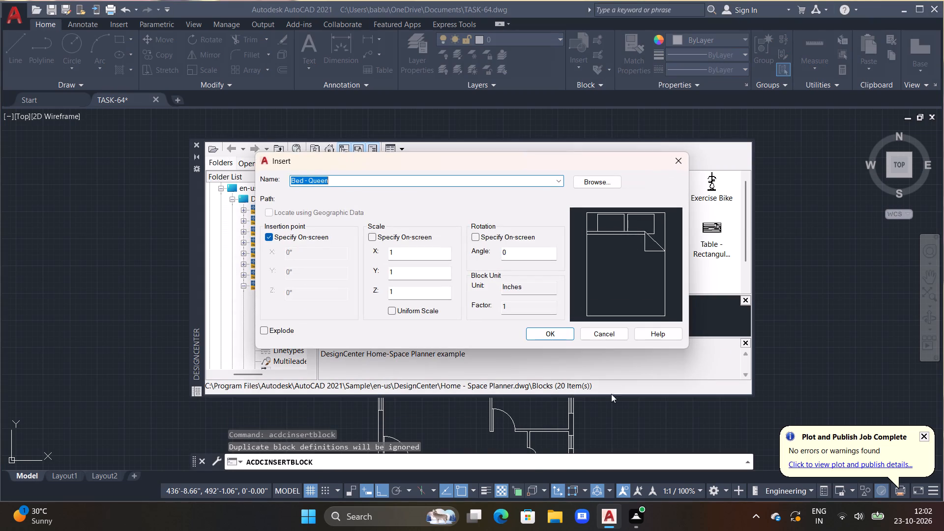
{"action": "left_click", "coordinate": [538, 338]}
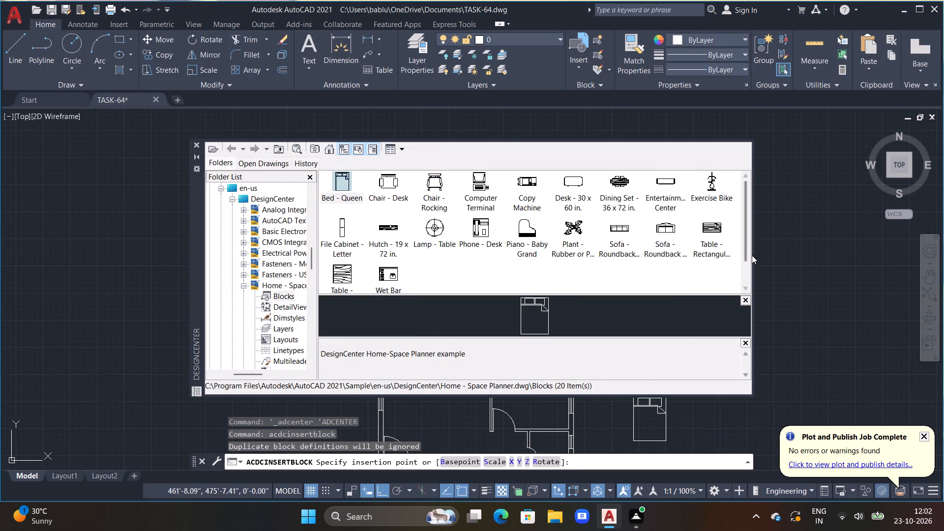
{"action": "left_click", "coordinate": [773, 237]}
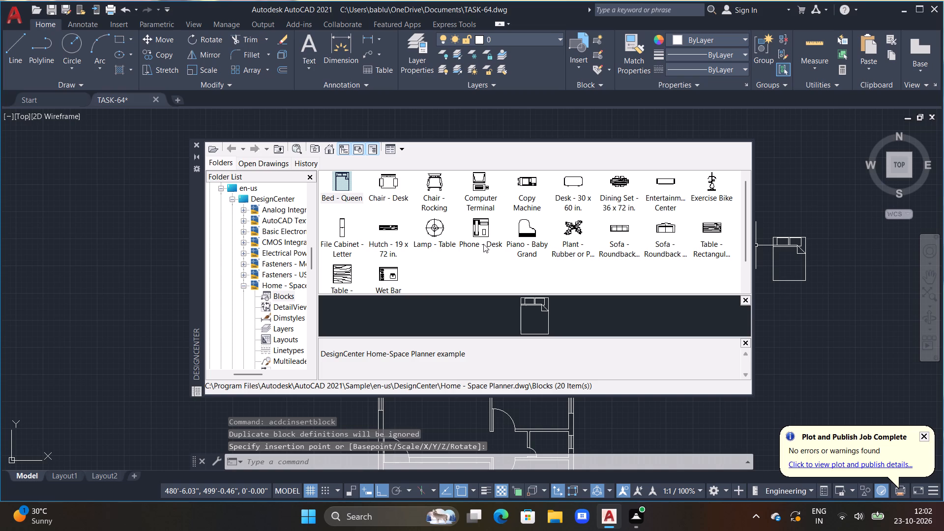
Insert the Dining Set - 36 x 72 in. block at scale 1 just below the queen bed, outside the plan.
{"action": "double_click", "coordinate": [614, 183]}
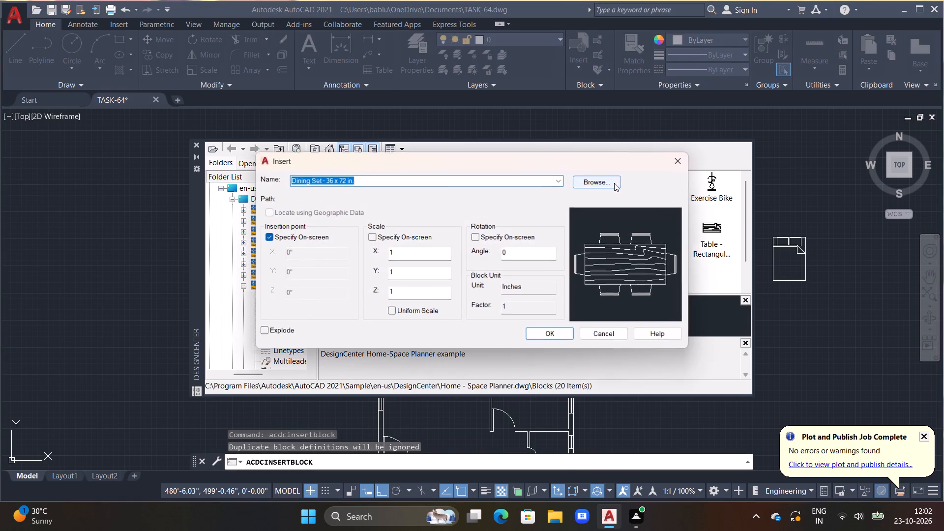
{"action": "left_click", "coordinate": [535, 332]}
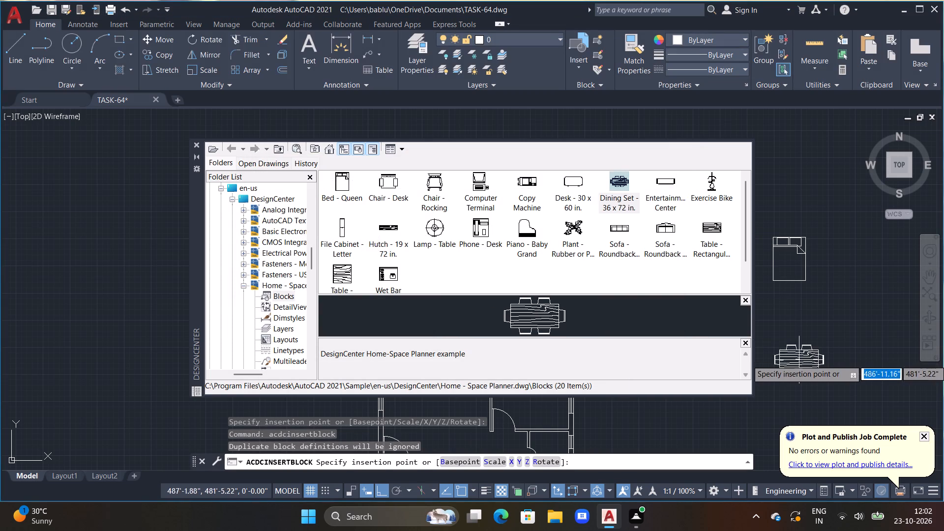
{"action": "left_click", "coordinate": [796, 314]}
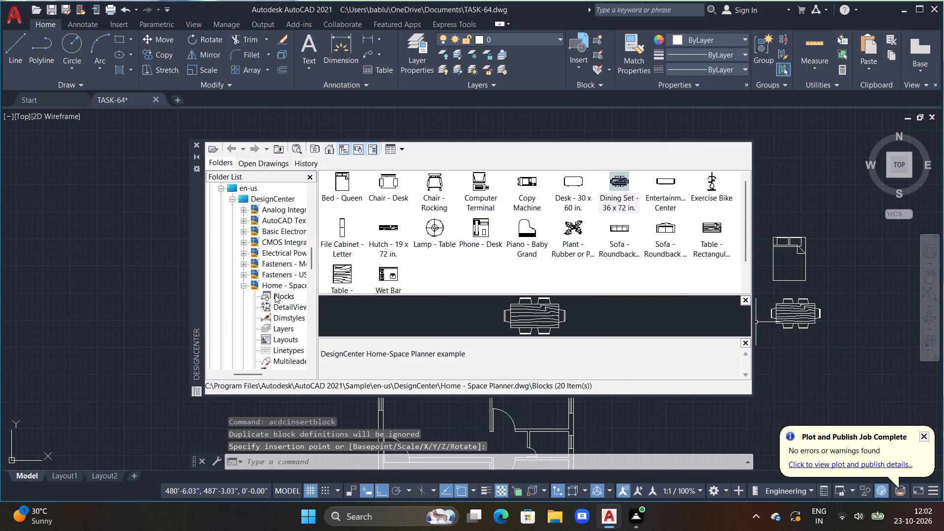
Insert the Sink-double - 36 in top block from DesignCenter's Kitchens.dwg just above the queen bed.
{"action": "left_click", "coordinate": [277, 294]}
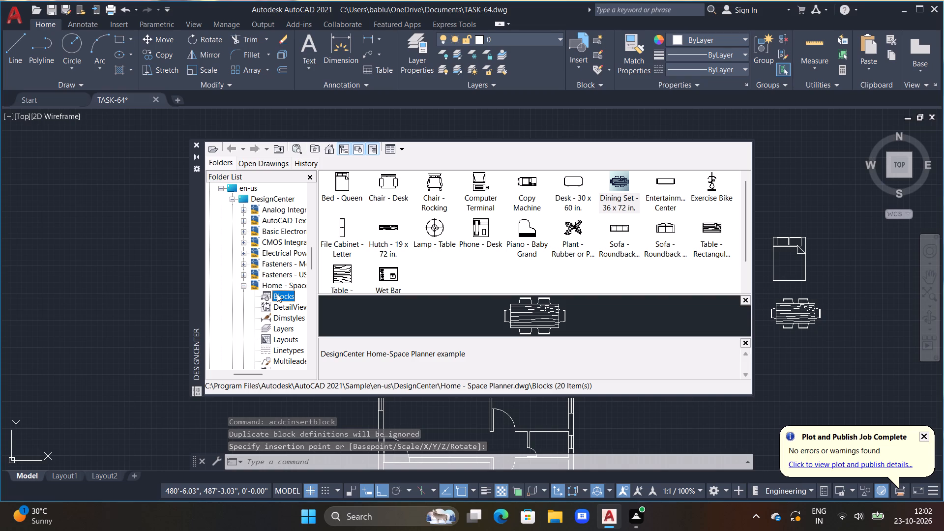
{"action": "double_click", "coordinate": [282, 298]}
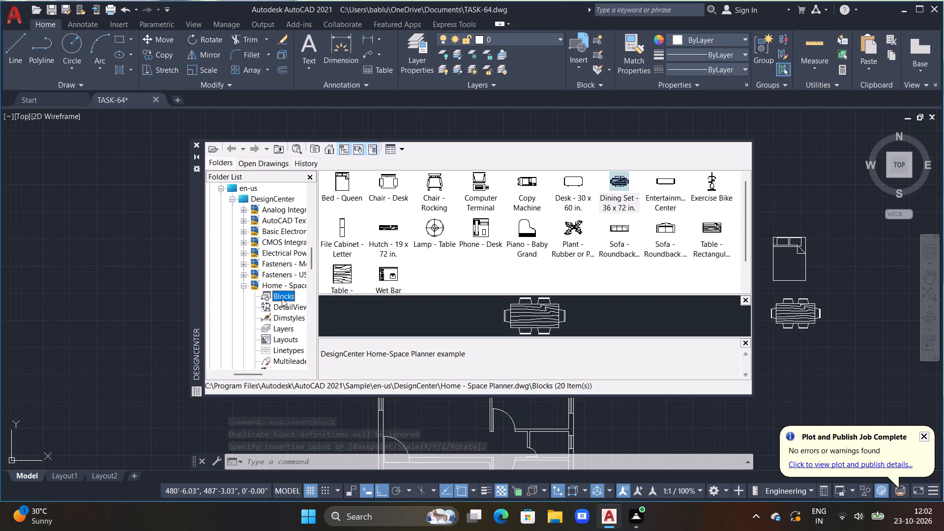
{"action": "scroll", "coordinate": [270, 240], "scroll_direction": "up", "scroll_amount": 2}
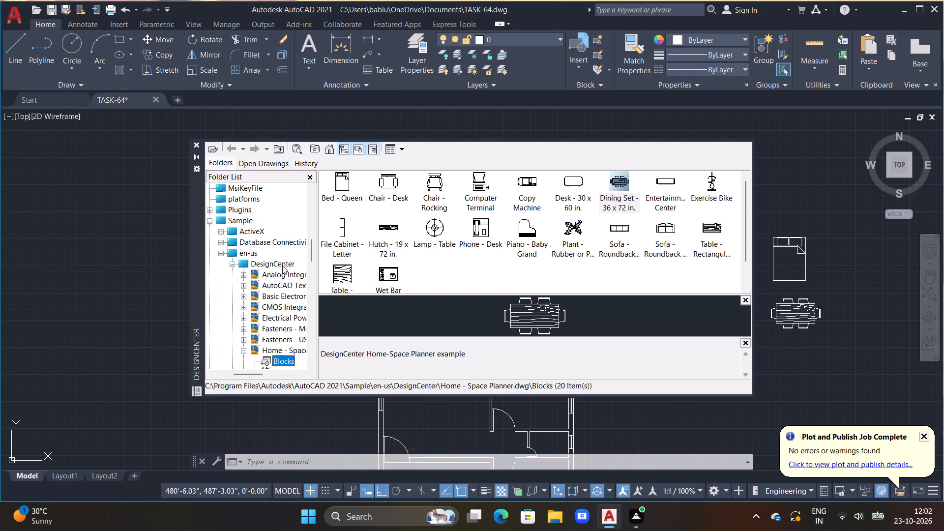
{"action": "left_click", "coordinate": [251, 257]}
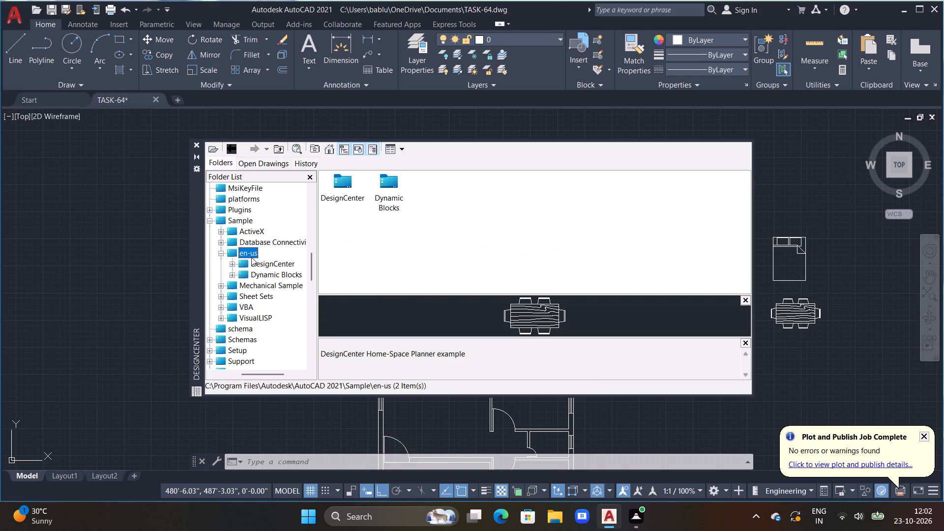
{"action": "triple_click", "coordinate": [335, 185]}
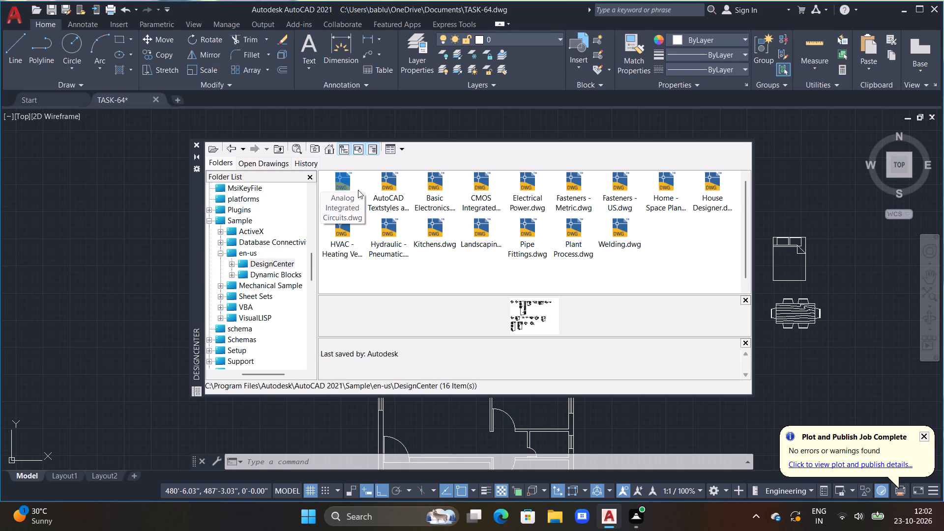
{"action": "double_click", "coordinate": [436, 231]}
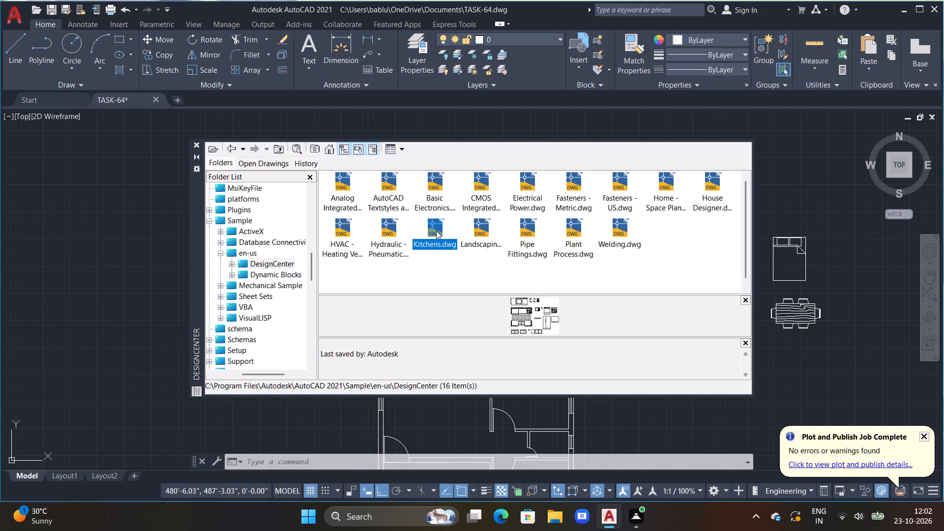
{"action": "double_click", "coordinate": [335, 190]}
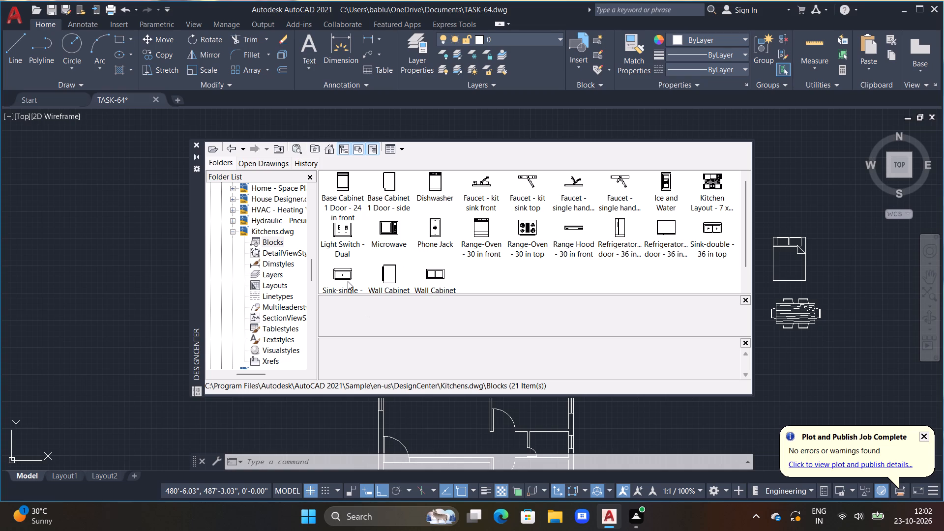
{"action": "double_click", "coordinate": [712, 231]}
{"action": "left_click", "coordinate": [554, 330]}
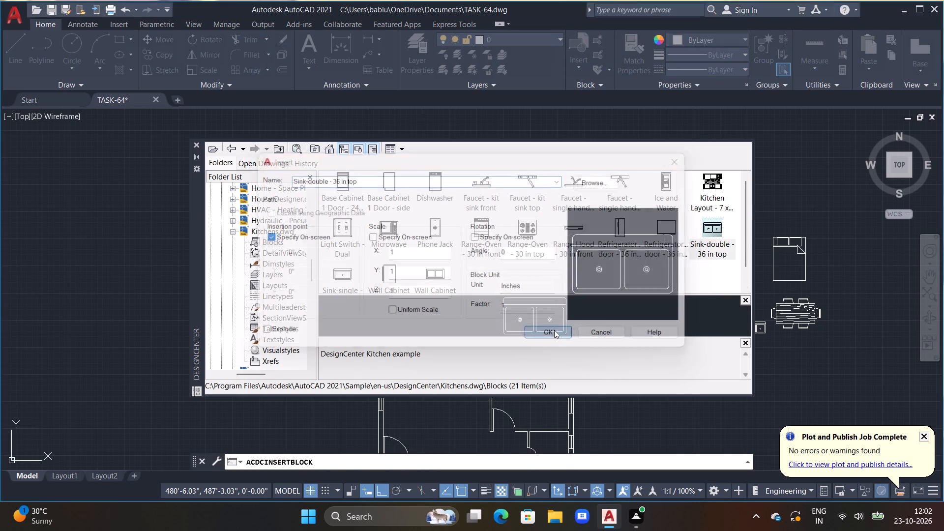
{"action": "left_click", "coordinate": [791, 199]}
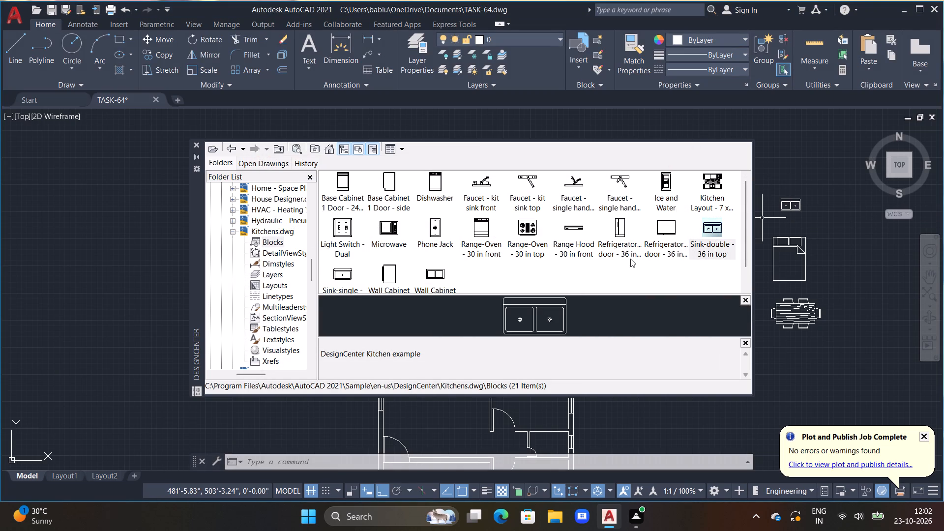
Insert the Microwave block from Kitchens.dwg just right of the double sink, outside the plan.
{"action": "triple_click", "coordinate": [399, 224]}
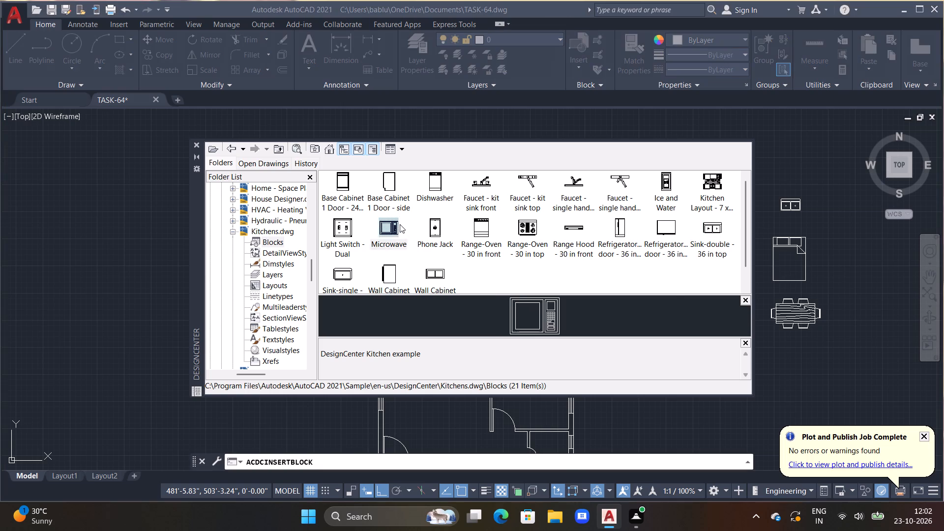
{"action": "left_click", "coordinate": [548, 332]}
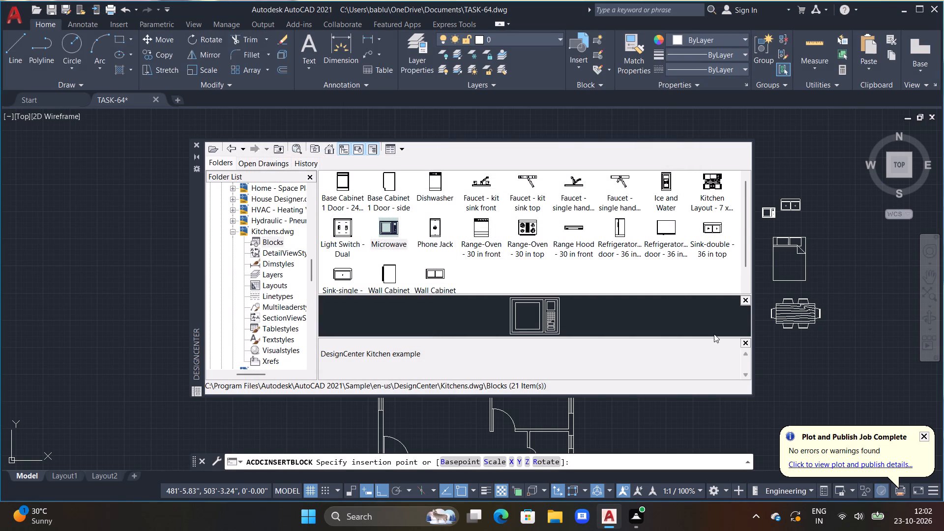
{"action": "left_click", "coordinate": [816, 207]}
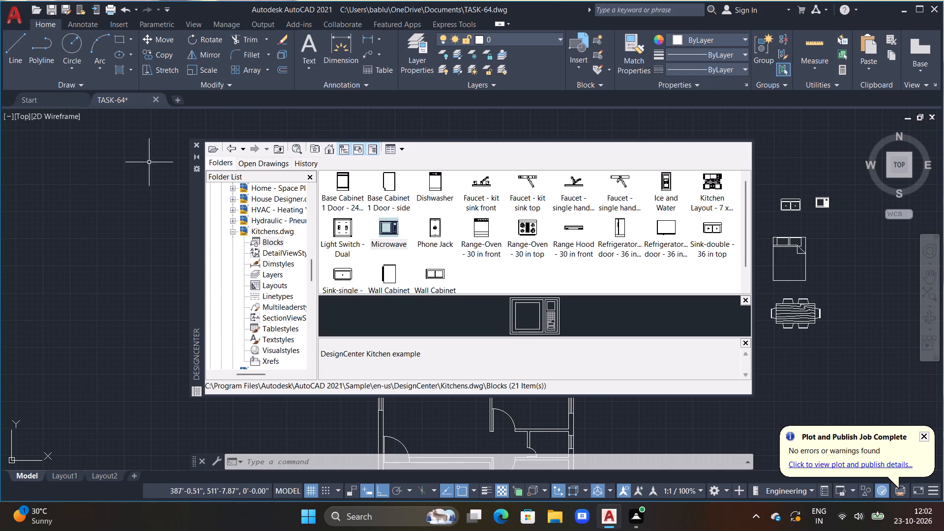
Insert the Toilet - top block from House Designer.dwg just right of the queen bed outside the plan, and close DesignCenter.
{"action": "left_click", "coordinate": [274, 194]}
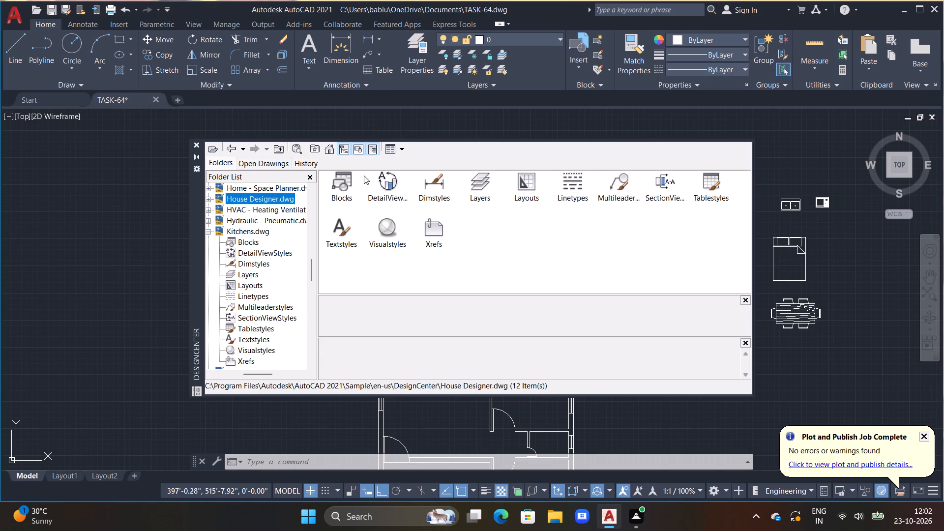
{"action": "double_click", "coordinate": [345, 176]}
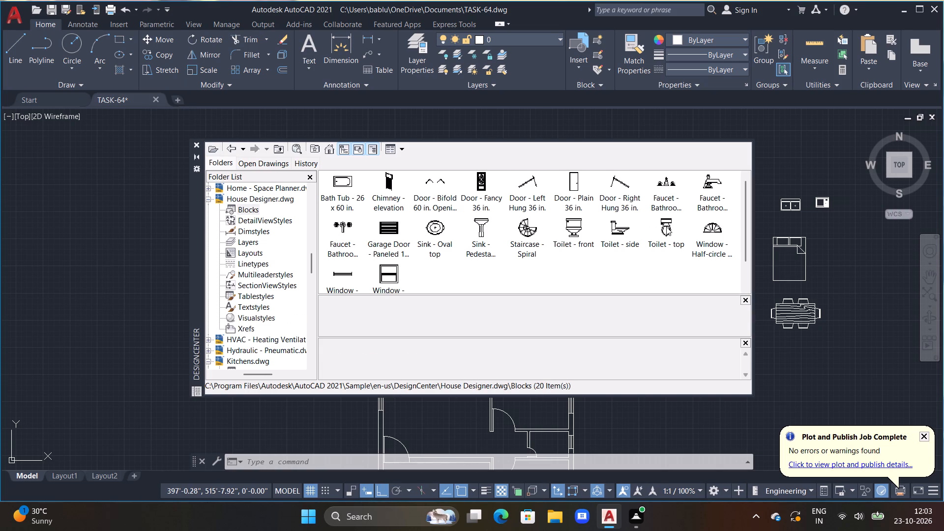
{"action": "double_click", "coordinate": [667, 227]}
{"action": "left_click", "coordinate": [542, 332]}
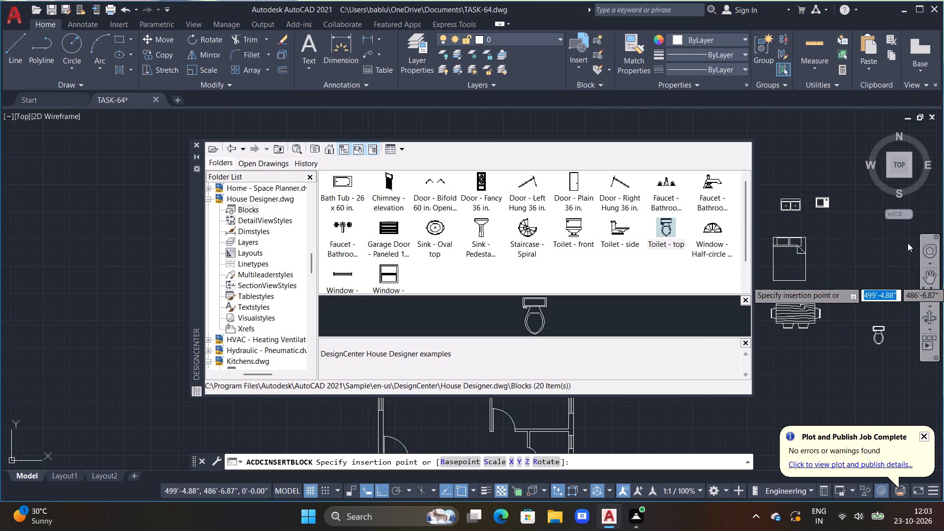
{"action": "left_click", "coordinate": [834, 229]}
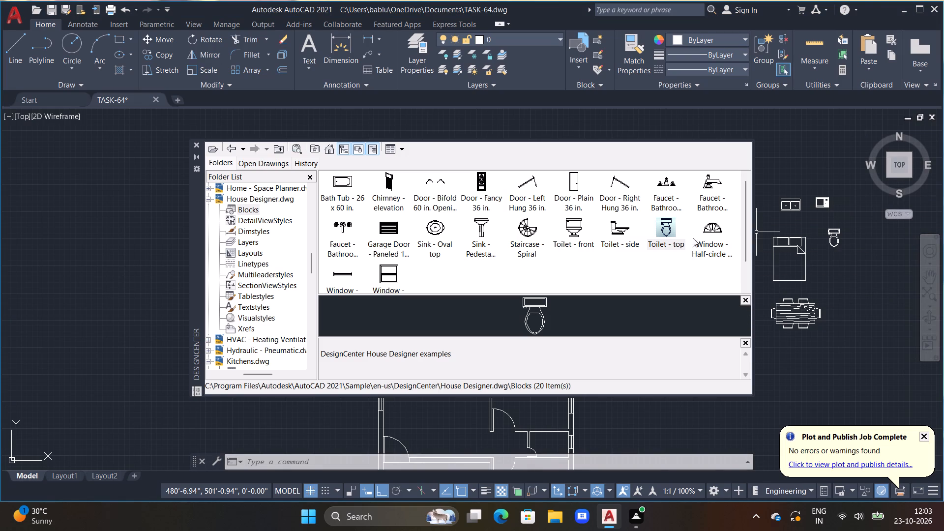
{"action": "left_click", "coordinate": [199, 144]}
Move the dining set, with Ortho off, into the left-hand room just above the short partition wall.
{"action": "middle_click_drag", "start_coordinate": [475, 284], "coordinate": [403, 207]}
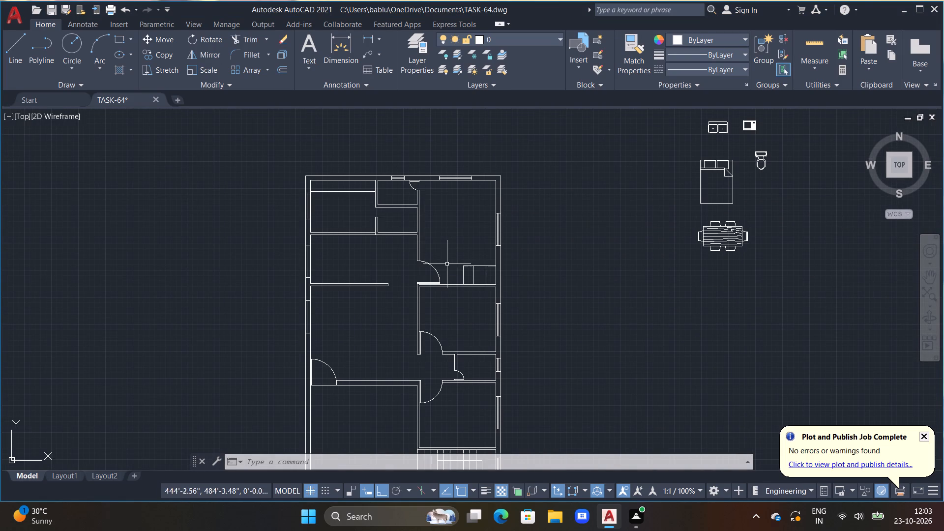
{"action": "left_click", "coordinate": [714, 240]}
{"action": "type", "text": "M"}
{"action": "key", "text": "space"}
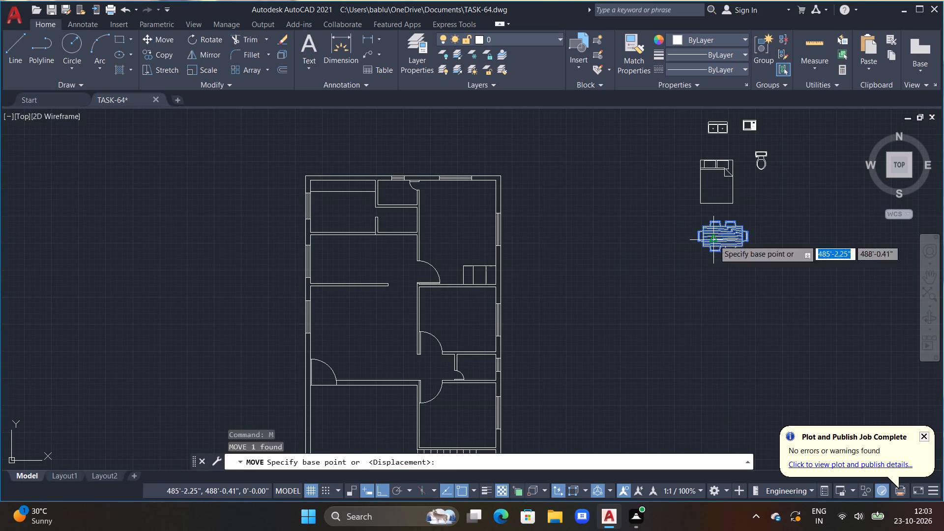
{"action": "left_click_drag", "start_coordinate": [714, 240], "coordinate": [699, 246]}
{"action": "key", "text": "F8"}
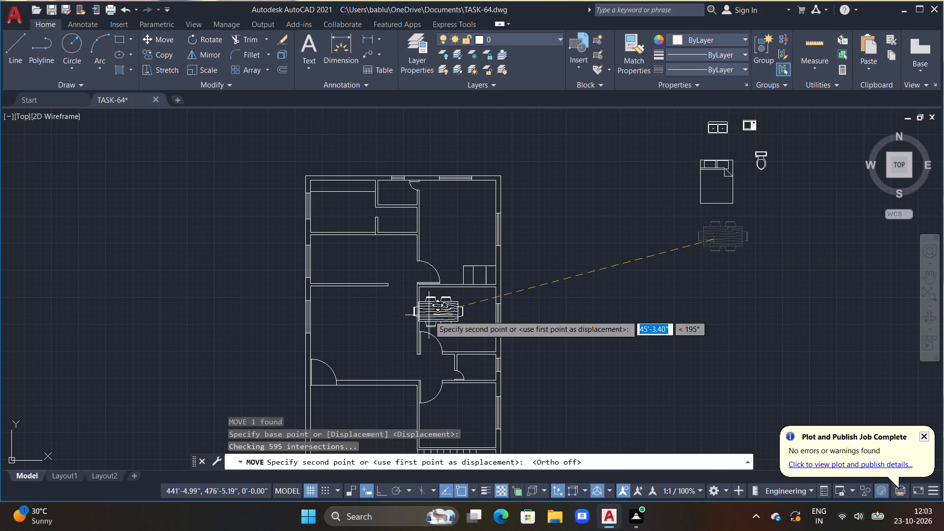
{"action": "scroll", "coordinate": [338, 271], "scroll_direction": "up", "scroll_amount": 1}
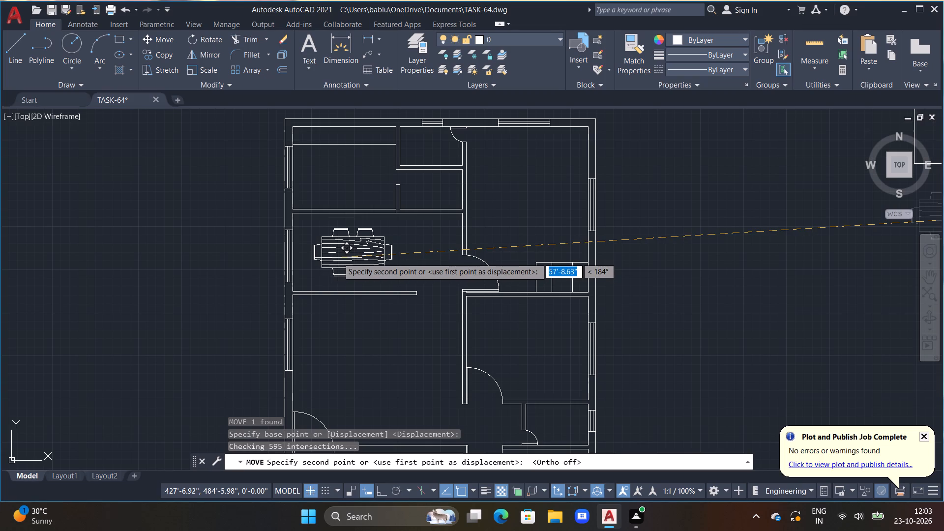
{"action": "left_click", "coordinate": [338, 258]}
{"action": "key", "text": "Escape"}
Copy the queen bed into the plan's upper-right bedroom, with its head near the top wall.
{"action": "scroll", "coordinate": [338, 258], "scroll_direction": "down", "scroll_amount": 2}
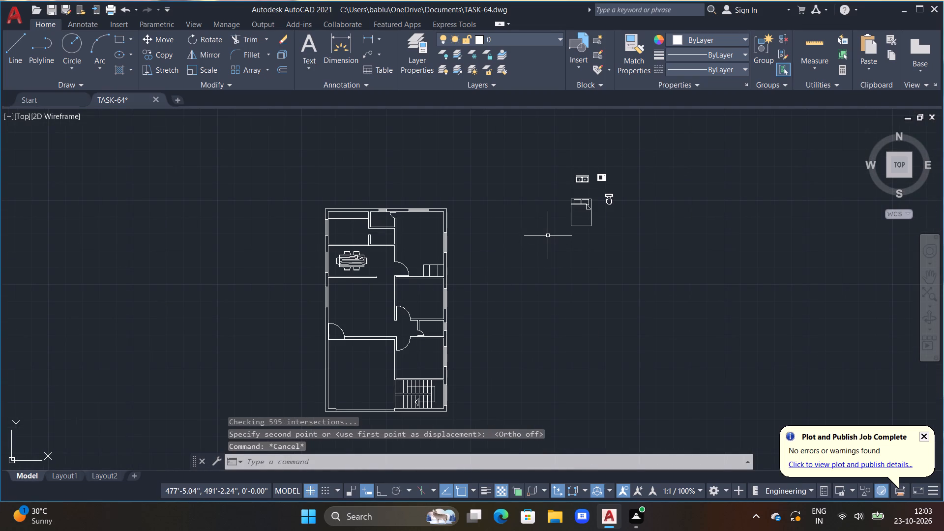
{"action": "left_click", "coordinate": [571, 225]}
{"action": "key", "text": "c"}
{"action": "type", "text": "O"}
{"action": "key", "text": "space"}
{"action": "left_click_drag", "start_coordinate": [571, 226], "coordinate": [533, 249]}
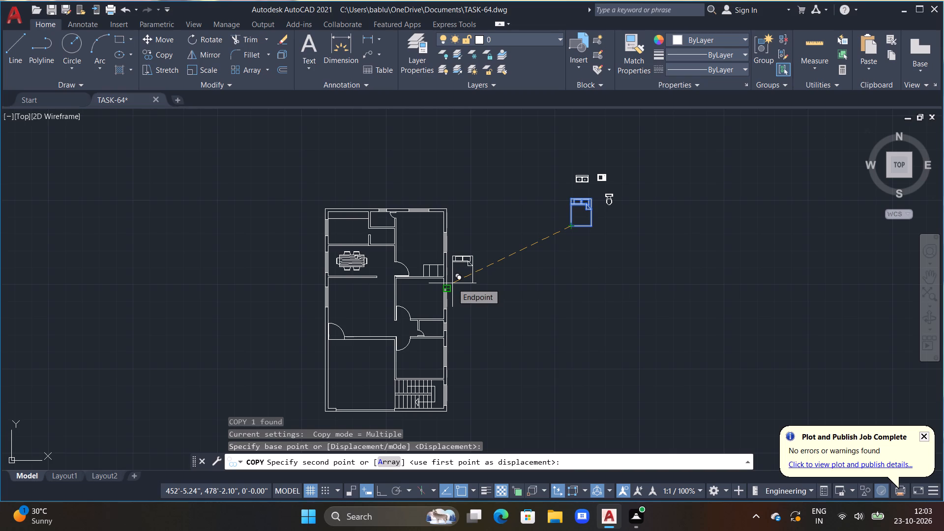
{"action": "scroll", "coordinate": [406, 248], "scroll_direction": "up", "scroll_amount": 1}
{"action": "middle_click_drag", "start_coordinate": [406, 248], "coordinate": [409, 257]}
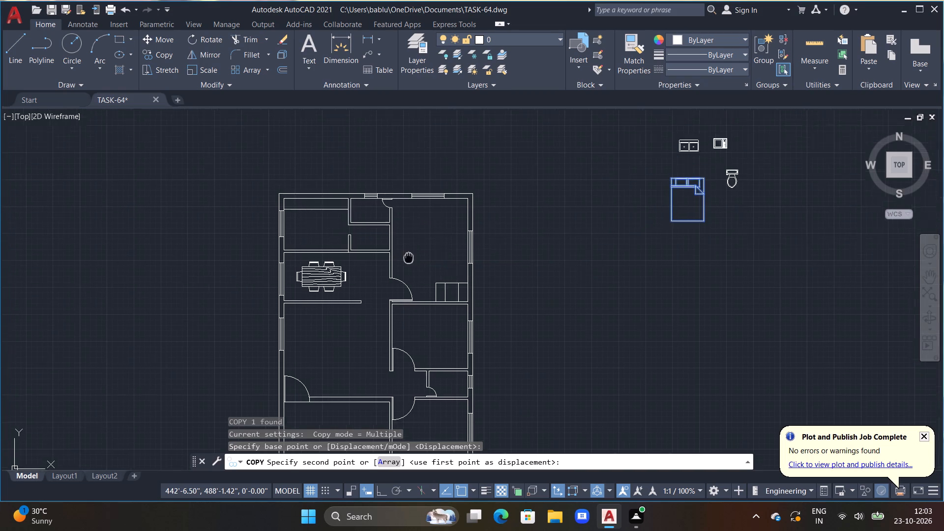
{"action": "middle_click_drag", "start_coordinate": [409, 257], "coordinate": [407, 292]}
{"action": "scroll", "coordinate": [407, 292], "scroll_direction": "up", "scroll_amount": 2}
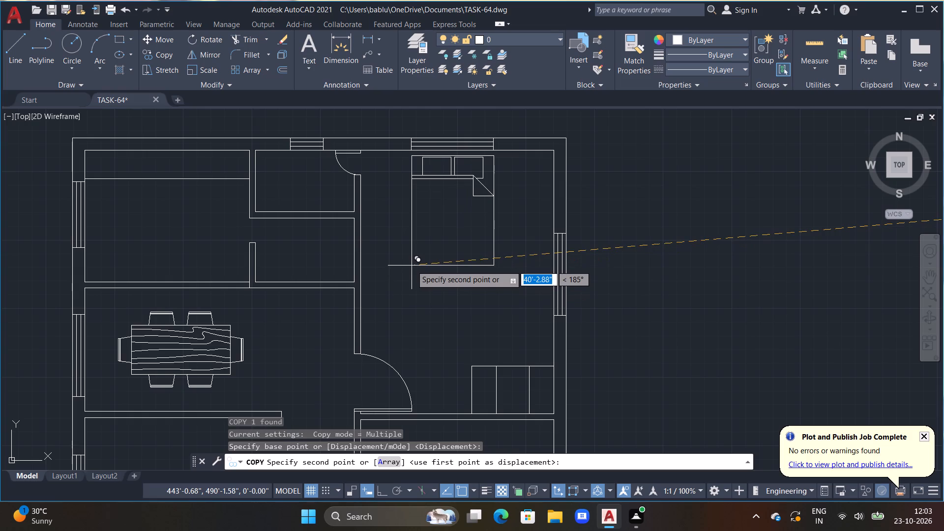
{"action": "left_click", "coordinate": [412, 265]}
Place another copy of the queen bed in the bedroom just above the staircase, with its head near the upper wall.
{"action": "middle_click_drag", "start_coordinate": [415, 383], "coordinate": [413, 293]}
{"action": "scroll", "coordinate": [413, 293], "scroll_direction": "down", "scroll_amount": 1}
{"action": "middle_click_drag", "start_coordinate": [414, 358], "coordinate": [413, 282]}
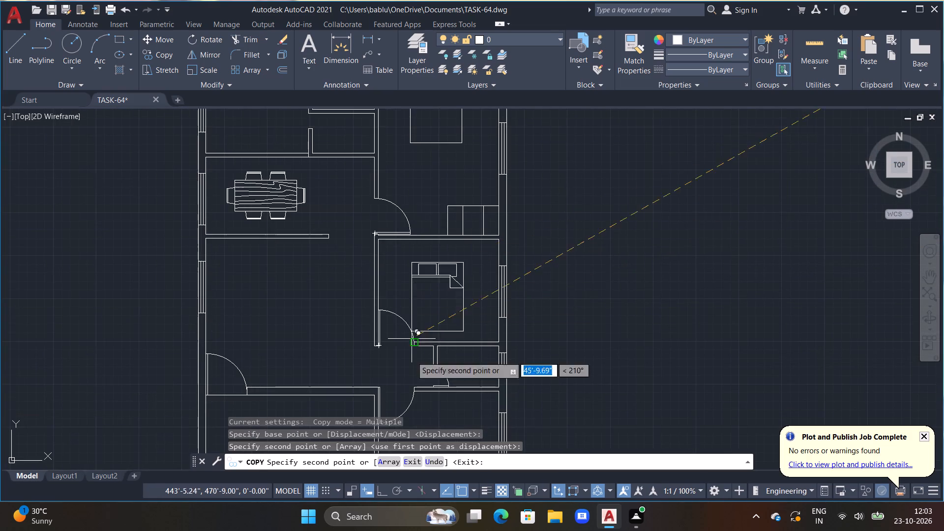
{"action": "middle_click_drag", "start_coordinate": [416, 394], "coordinate": [407, 285]}
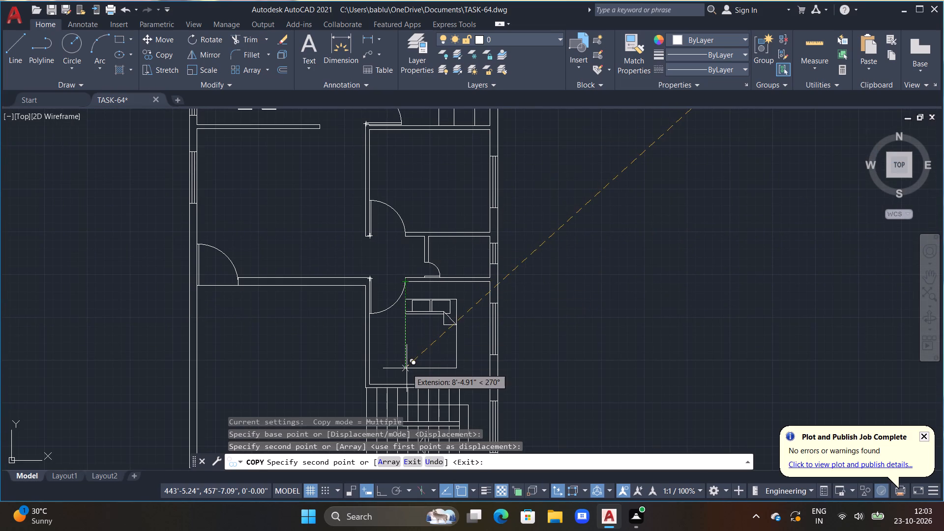
{"action": "middle_click_drag", "start_coordinate": [407, 368], "coordinate": [401, 286]}
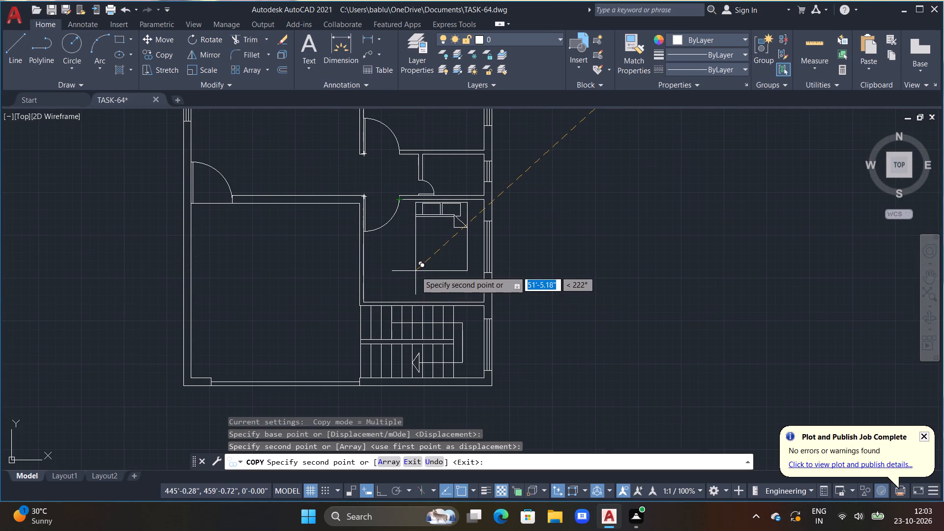
{"action": "double_click", "coordinate": [415, 271]}
{"action": "key", "text": "Escape"}
Move the original queen bed from outside the plan into the middle right bedroom, with its head near the upper wall.
{"action": "scroll", "coordinate": [427, 265], "scroll_direction": "down", "scroll_amount": 3}
{"action": "middle_click_drag", "start_coordinate": [436, 281], "coordinate": [437, 293]}
{"action": "scroll", "coordinate": [433, 288], "scroll_direction": "up", "scroll_amount": 2}
{"action": "scroll", "coordinate": [457, 257], "scroll_direction": "down", "scroll_amount": 2}
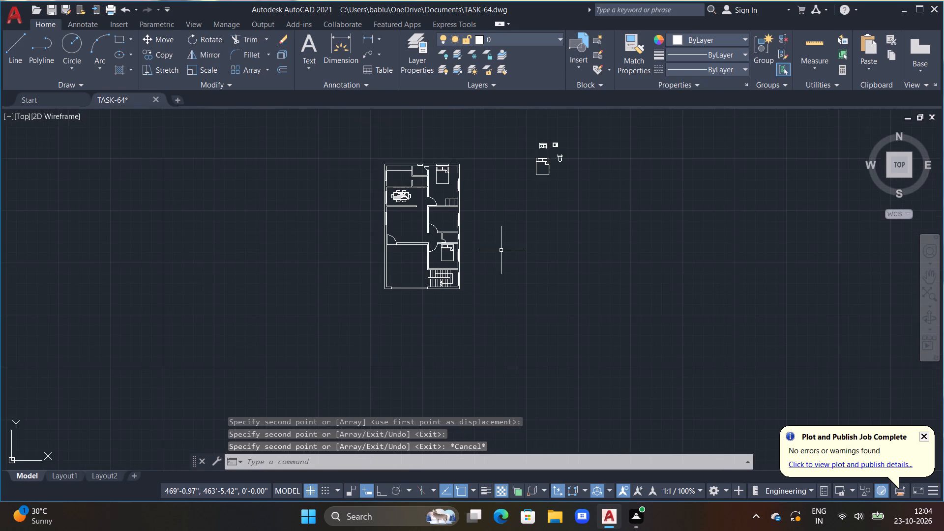
{"action": "middle_click_drag", "start_coordinate": [501, 326], "coordinate": [488, 379]}
{"action": "scroll", "coordinate": [483, 246], "scroll_direction": "up", "scroll_amount": 2}
{"action": "left_click", "coordinate": [584, 194]}
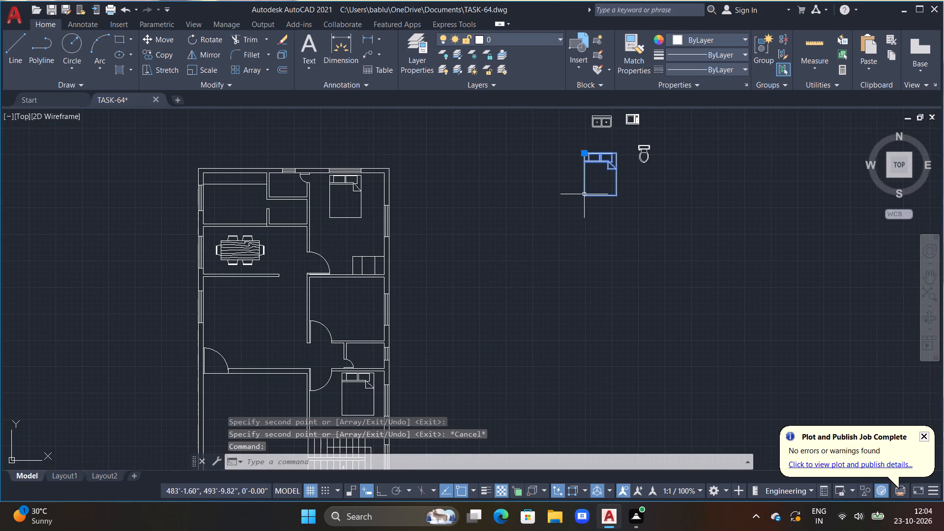
{"action": "type", "text": "M"}
{"action": "key", "text": "space"}
{"action": "left_click_drag", "start_coordinate": [578, 198], "coordinate": [466, 282]}
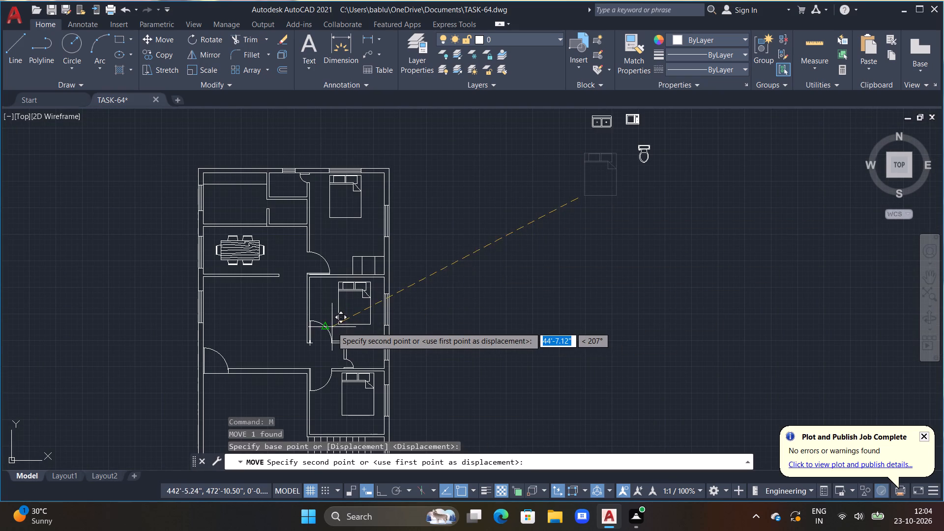
{"action": "scroll", "coordinate": [332, 327], "scroll_direction": "up", "scroll_amount": 2}
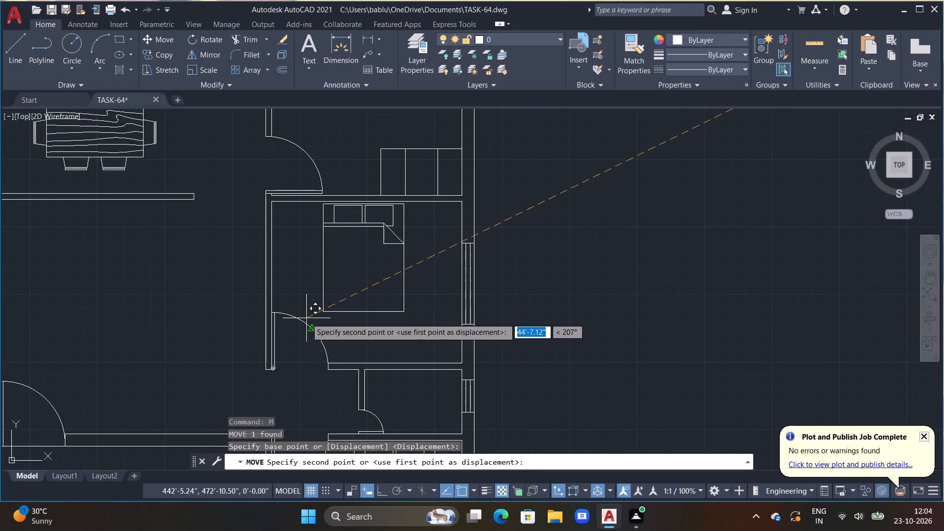
{"action": "left_click", "coordinate": [323, 318]}
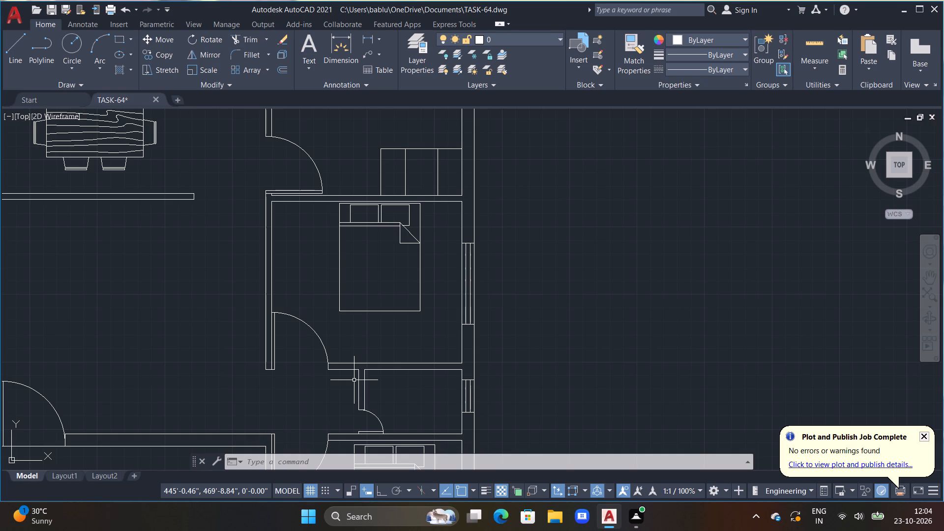
{"action": "key", "text": "Escape"}
Shift the bed in the bedroom above the staircase up by its corner grip, flush against the upper wall.
{"action": "scroll", "coordinate": [354, 378], "scroll_direction": "down", "scroll_amount": 3}
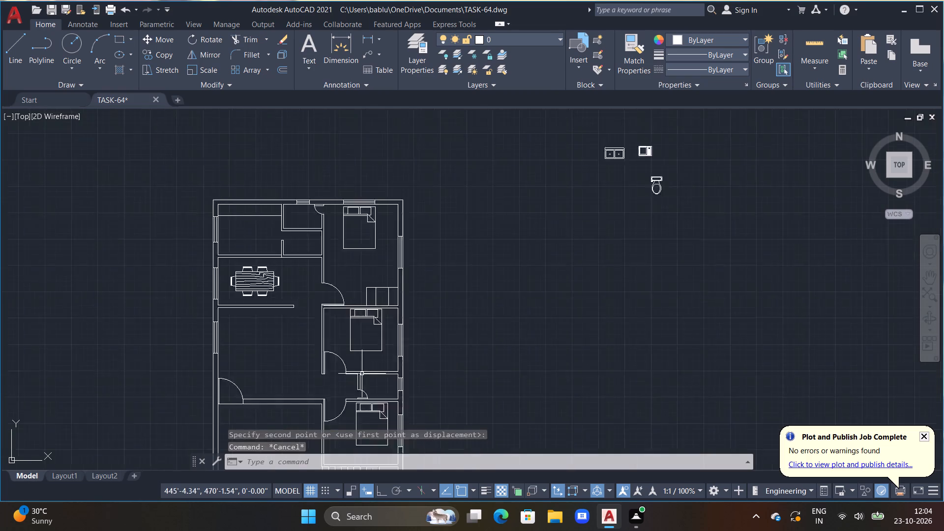
{"action": "scroll", "coordinate": [362, 374], "scroll_direction": "down", "scroll_amount": 1}
{"action": "middle_click_drag", "start_coordinate": [386, 354], "coordinate": [439, 286]}
{"action": "scroll", "coordinate": [440, 286], "scroll_direction": "up", "scroll_amount": 2}
{"action": "scroll", "coordinate": [387, 400], "scroll_direction": "up", "scroll_amount": 1}
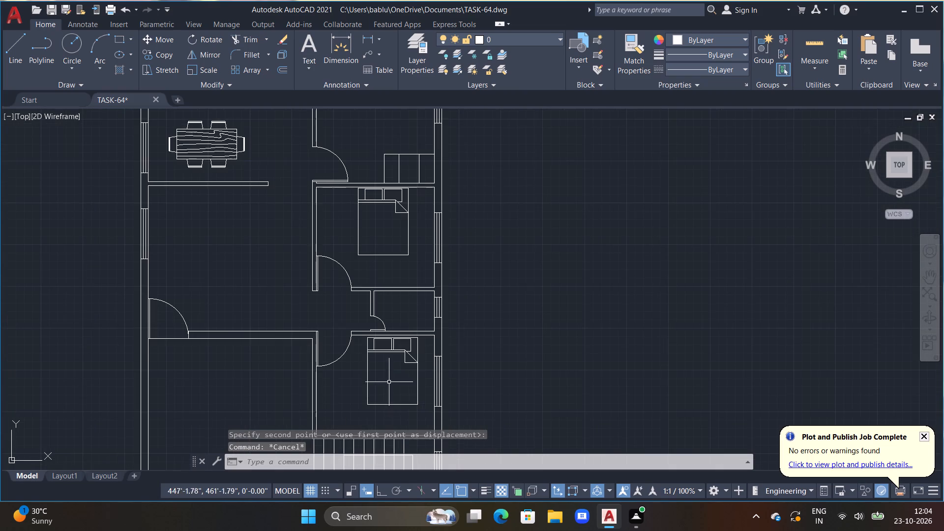
{"action": "scroll", "coordinate": [394, 368], "scroll_direction": "up", "scroll_amount": 1}
{"action": "scroll", "coordinate": [398, 325], "scroll_direction": "up", "scroll_amount": 3}
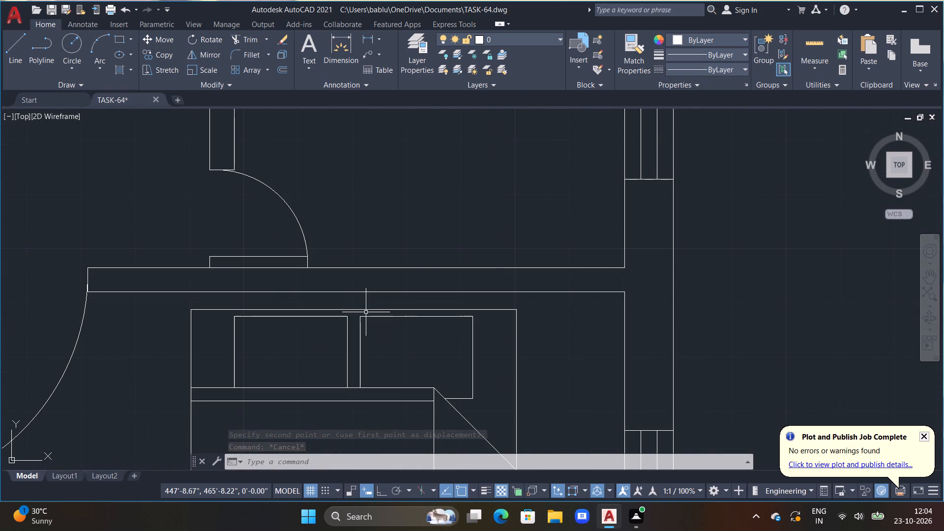
{"action": "left_click", "coordinate": [366, 312]}
{"action": "left_click", "coordinate": [350, 311]}
{"action": "left_click", "coordinate": [350, 310]}
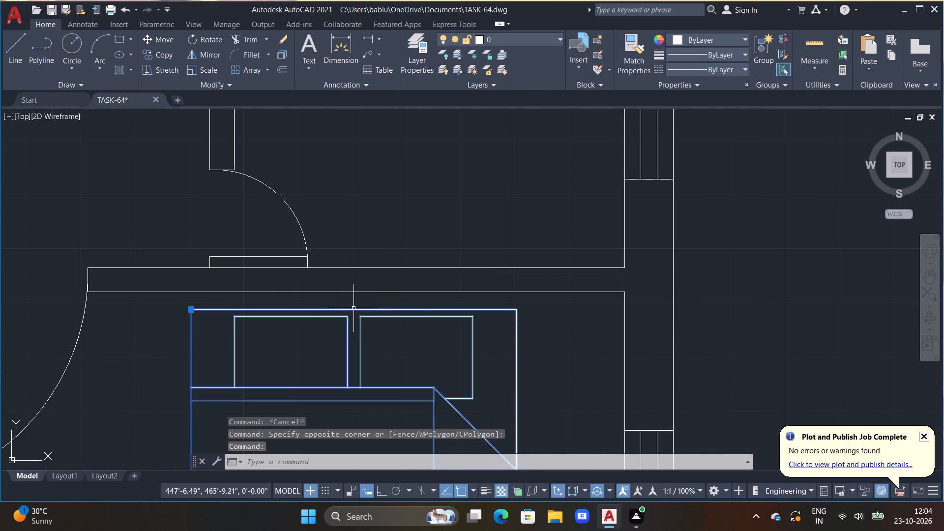
{"action": "scroll", "coordinate": [346, 310], "scroll_direction": "down", "scroll_amount": 2}
{"action": "left_click", "coordinate": [283, 311]}
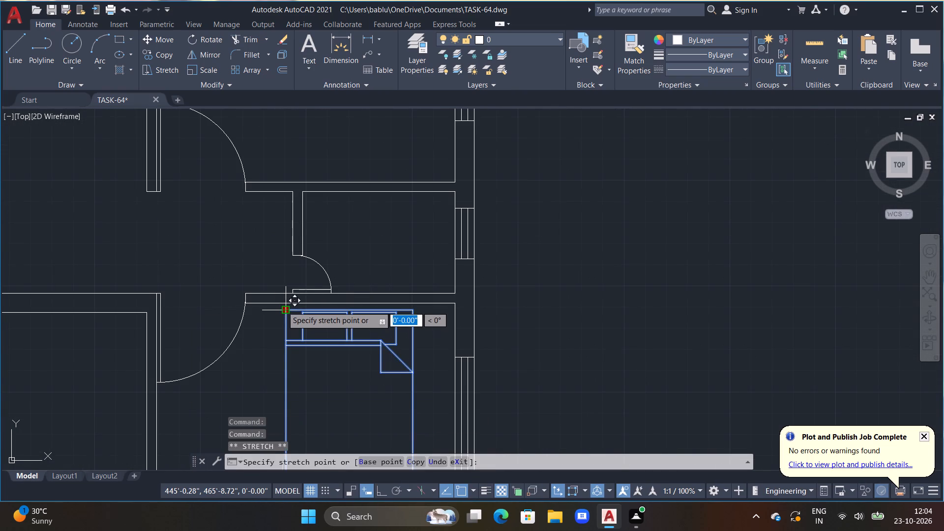
{"action": "left_click", "coordinate": [282, 304]}
{"action": "scroll", "coordinate": [319, 337], "scroll_direction": "down", "scroll_amount": 3}
{"action": "middle_click_drag", "start_coordinate": [327, 251], "coordinate": [346, 318]}
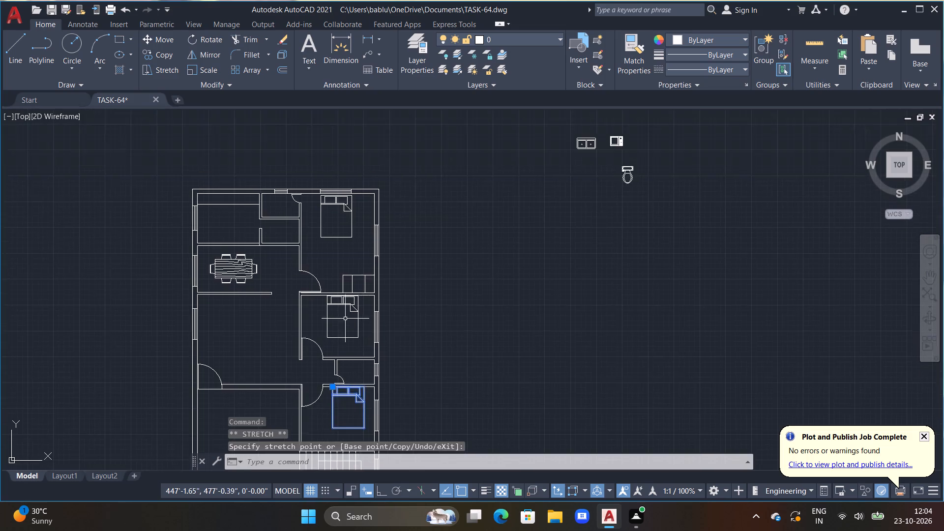
{"action": "scroll", "coordinate": [342, 314], "scroll_direction": "up", "scroll_amount": 3}
{"action": "key", "text": "Escape"}
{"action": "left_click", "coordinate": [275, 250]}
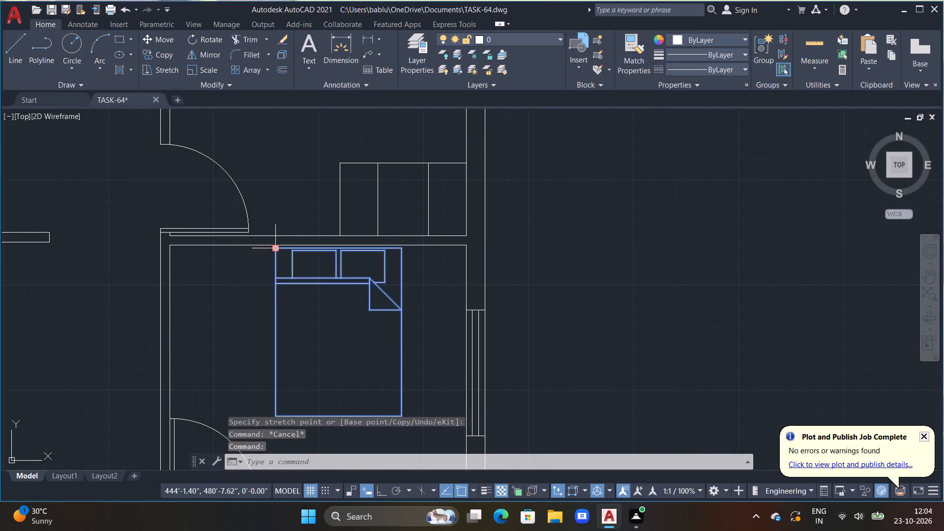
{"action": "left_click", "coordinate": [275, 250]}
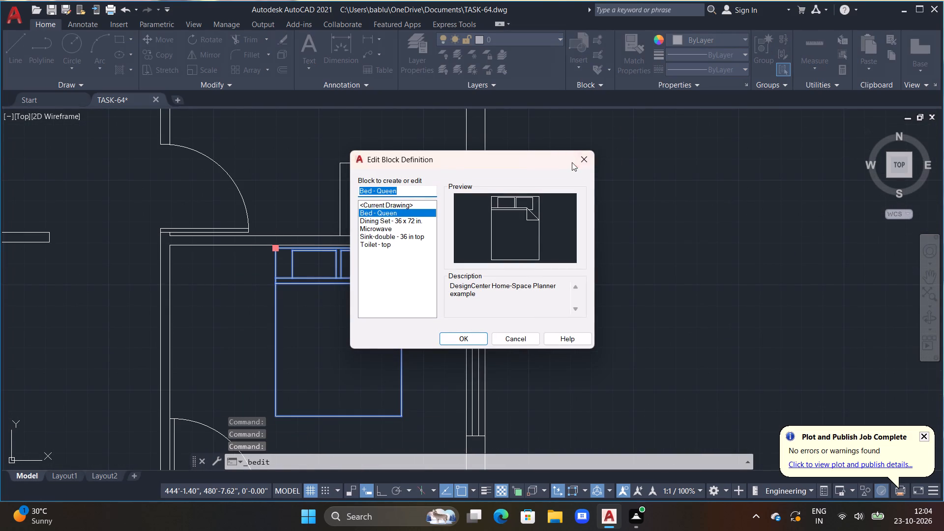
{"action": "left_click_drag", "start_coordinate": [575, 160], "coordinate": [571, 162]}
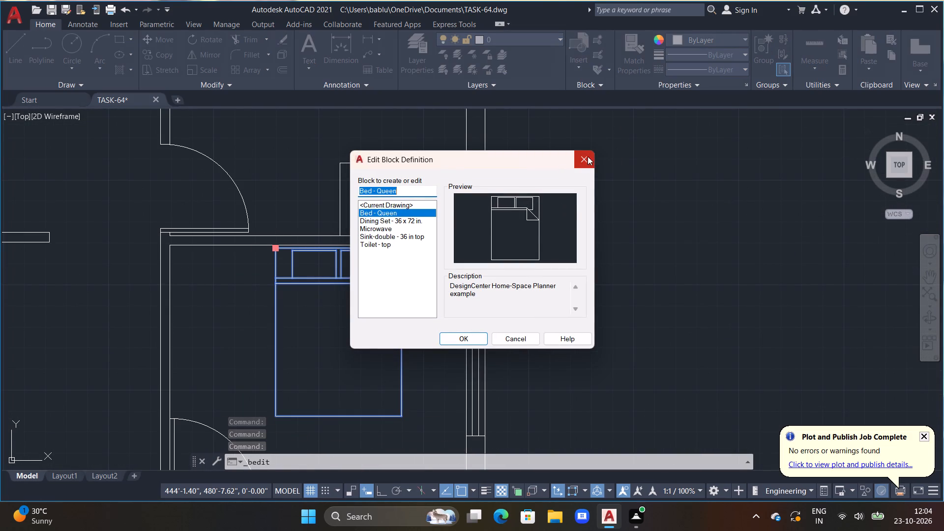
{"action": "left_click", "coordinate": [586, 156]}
Shift the middle right bedroom's queen bed up by its corner grip, flush against the upper wall.
{"action": "scroll", "coordinate": [362, 241], "scroll_direction": "up", "scroll_amount": 2}
{"action": "middle_click_drag", "start_coordinate": [343, 250], "coordinate": [587, 245]}
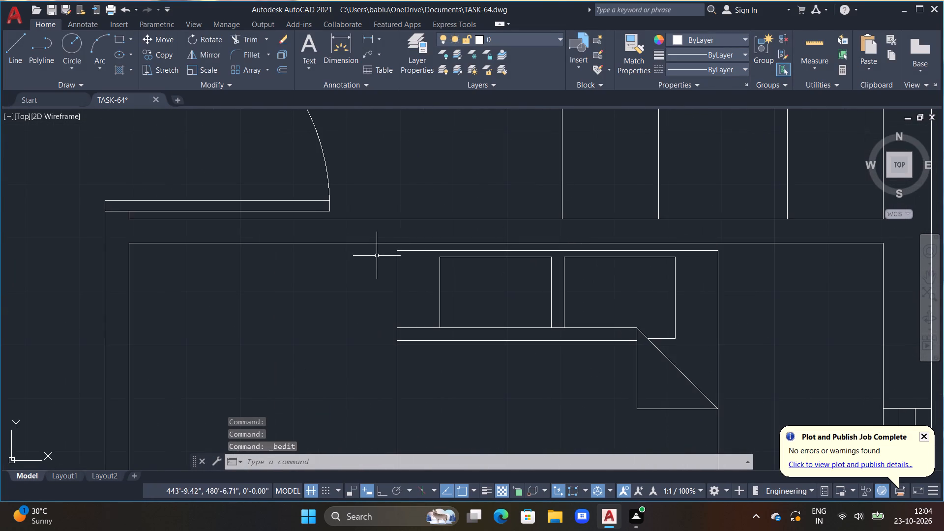
{"action": "left_click", "coordinate": [407, 251]}
{"action": "left_click", "coordinate": [397, 250]}
{"action": "left_click", "coordinate": [396, 244]}
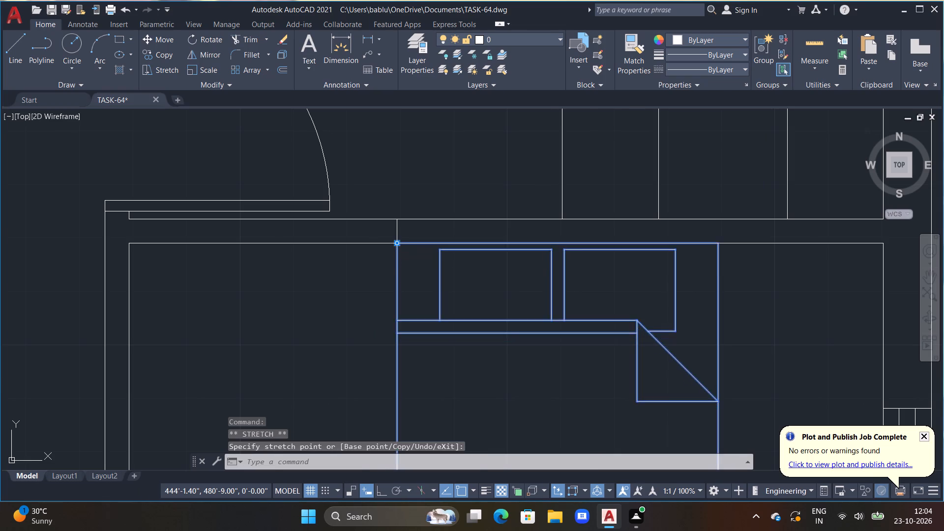
Shift the upper right bedroom's queen bed by its corner grip, flush against the upper wall beside the door.
{"action": "scroll", "coordinate": [402, 238], "scroll_direction": "down", "scroll_amount": 3}
{"action": "middle_click_drag", "start_coordinate": [455, 176], "coordinate": [466, 358]}
{"action": "middle_click_drag", "start_coordinate": [428, 265], "coordinate": [442, 344]}
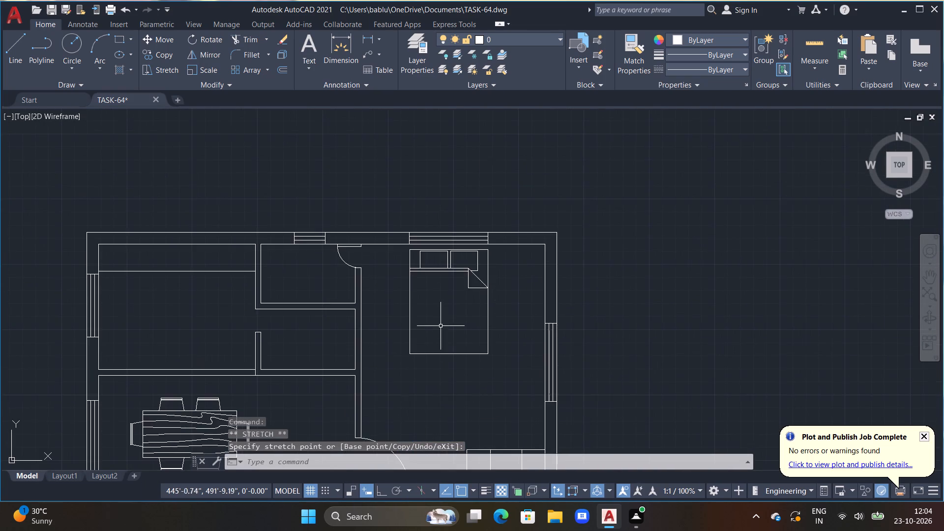
{"action": "scroll", "coordinate": [428, 291], "scroll_direction": "up", "scroll_amount": 1}
{"action": "middle_click_drag", "start_coordinate": [421, 276], "coordinate": [439, 411]}
{"action": "scroll", "coordinate": [431, 403], "scroll_direction": "up", "scroll_amount": 2}
{"action": "key", "text": "Escape"}
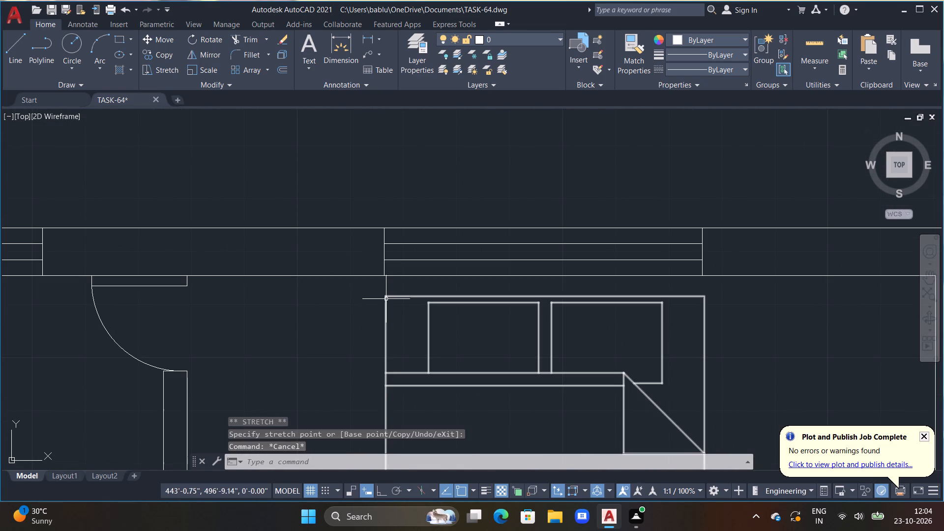
{"action": "triple_click", "coordinate": [385, 297]}
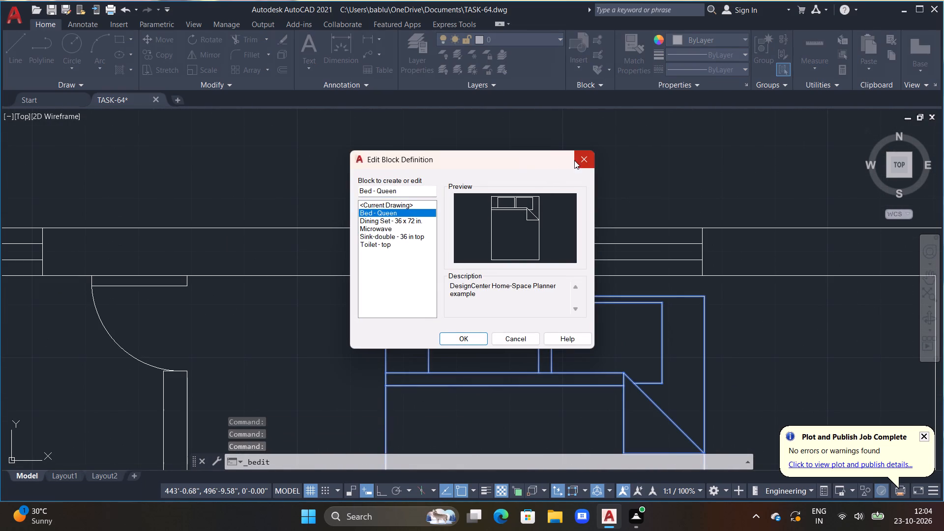
{"action": "left_click", "coordinate": [578, 160]}
{"action": "double_click", "coordinate": [388, 298]}
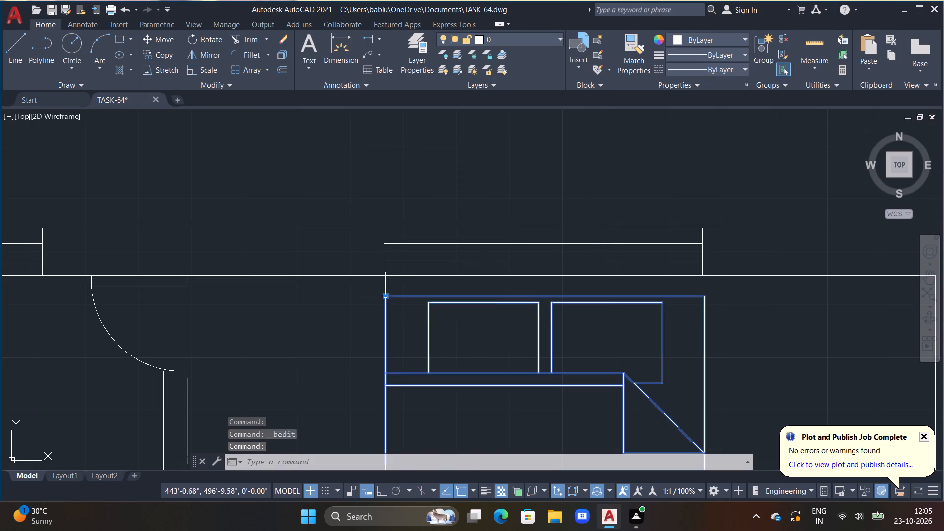
{"action": "left_click", "coordinate": [386, 296]}
{"action": "left_click", "coordinate": [385, 296]}
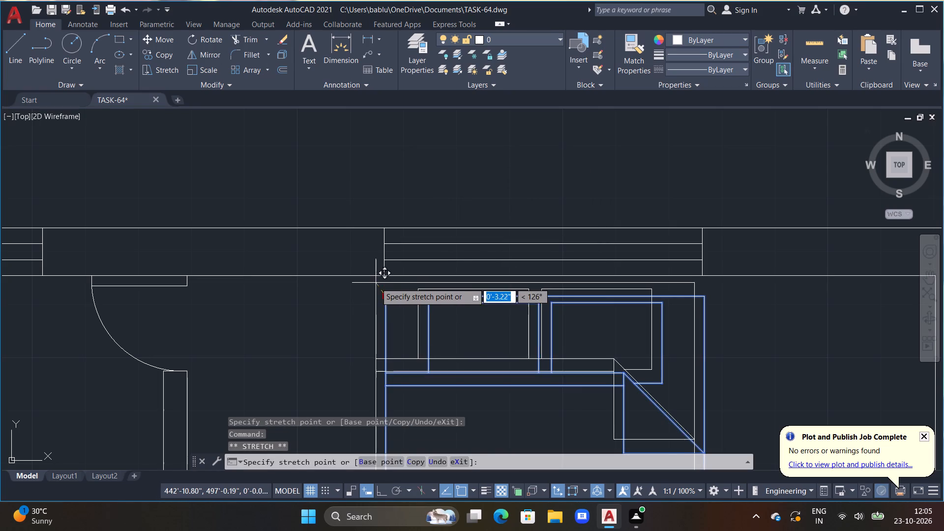
{"action": "left_click", "coordinate": [372, 276]}
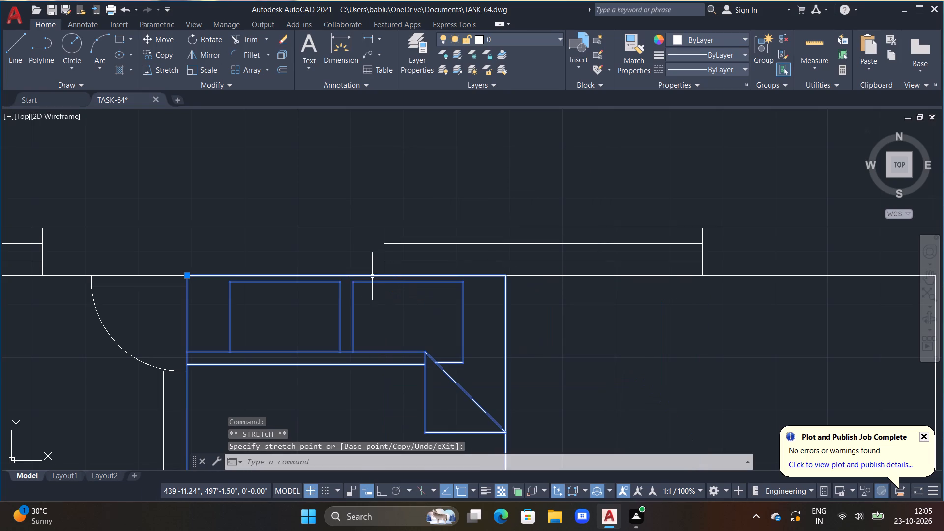
Shift the upper right bedroom's queen bed right along the upper wall, clear of the door.
{"action": "scroll", "coordinate": [453, 320], "scroll_direction": "down", "scroll_amount": 2}
{"action": "middle_click_drag", "start_coordinate": [480, 347], "coordinate": [527, 306]}
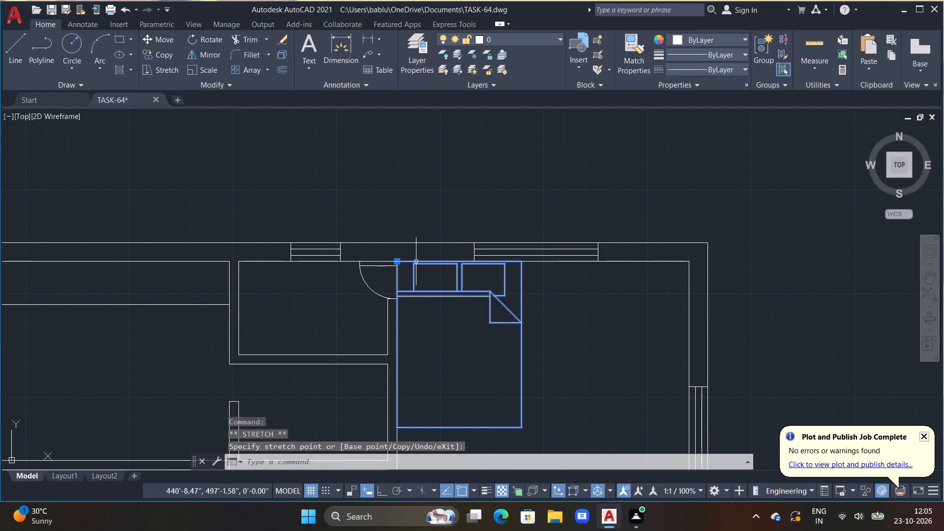
{"action": "left_click", "coordinate": [399, 260]}
{"action": "left_click", "coordinate": [445, 261]}
{"action": "scroll", "coordinate": [491, 305], "scroll_direction": "down", "scroll_amount": 2}
{"action": "key", "text": "Escape"}
Move the double sink from outside the plan onto the left end of the kitchen counter in the upper left room.
{"action": "middle_click_drag", "start_coordinate": [534, 335], "coordinate": [521, 306]}
{"action": "scroll", "coordinate": [511, 313], "scroll_direction": "down", "scroll_amount": 1}
{"action": "scroll", "coordinate": [656, 294], "scroll_direction": "down", "scroll_amount": 1}
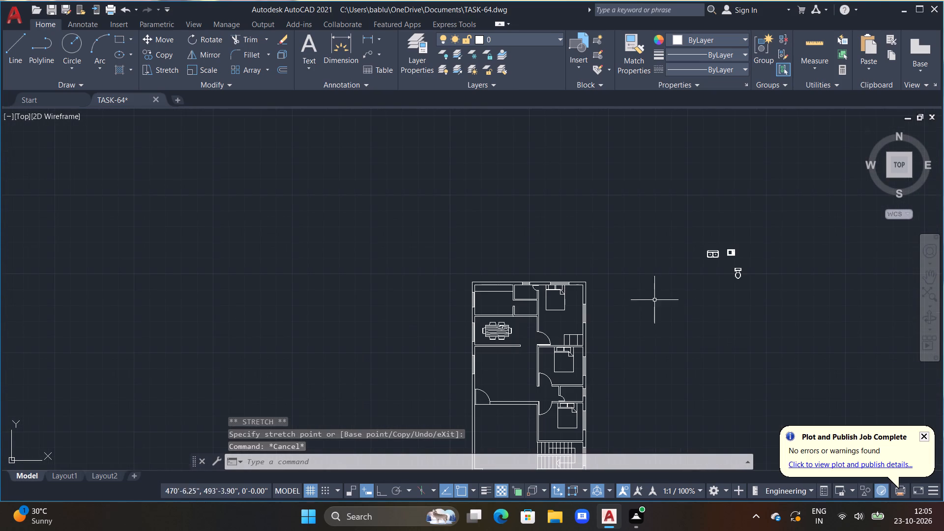
{"action": "middle_click_drag", "start_coordinate": [657, 310], "coordinate": [484, 295]}
{"action": "scroll", "coordinate": [620, 300], "scroll_direction": "down", "scroll_amount": 1}
{"action": "middle_click_drag", "start_coordinate": [588, 302], "coordinate": [609, 297]}
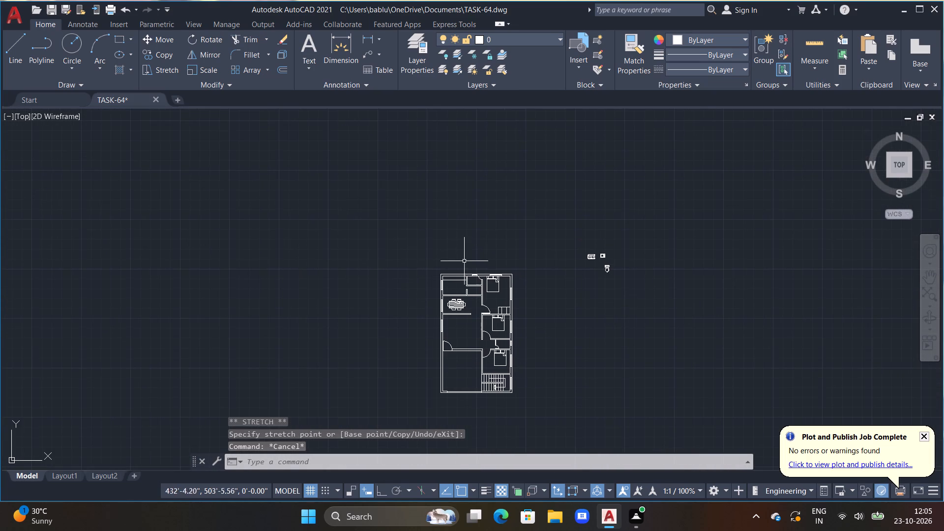
{"action": "scroll", "coordinate": [465, 263], "scroll_direction": "up", "scroll_amount": 3}
{"action": "scroll", "coordinate": [854, 256], "scroll_direction": "down", "scroll_amount": 1}
{"action": "middle_click_drag", "start_coordinate": [817, 252], "coordinate": [586, 234]}
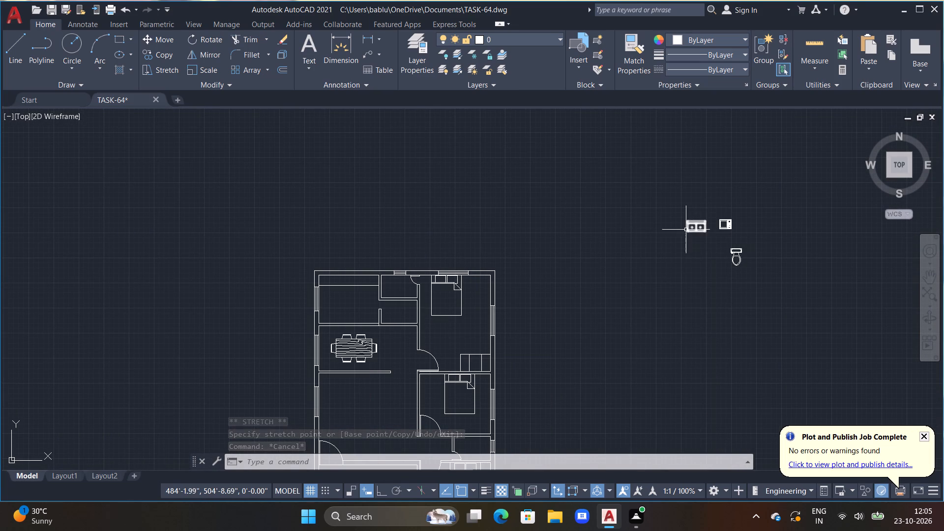
{"action": "left_click", "coordinate": [690, 229]}
{"action": "type", "text": "M"}
{"action": "key", "text": "space"}
{"action": "left_click_drag", "start_coordinate": [686, 250], "coordinate": [656, 270]}
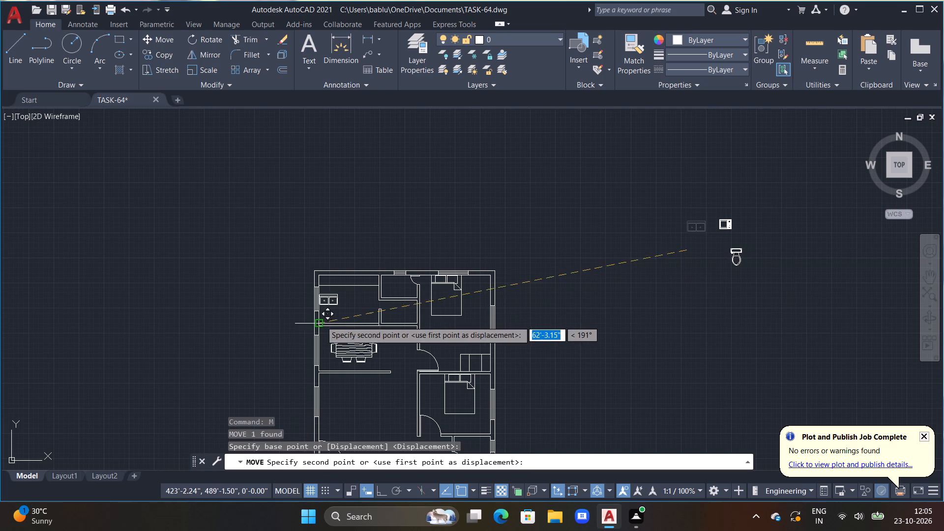
{"action": "scroll", "coordinate": [326, 302], "scroll_direction": "up", "scroll_amount": 2}
{"action": "middle_click_drag", "start_coordinate": [323, 318], "coordinate": [324, 353]}
{"action": "scroll", "coordinate": [324, 353], "scroll_direction": "up", "scroll_amount": 2}
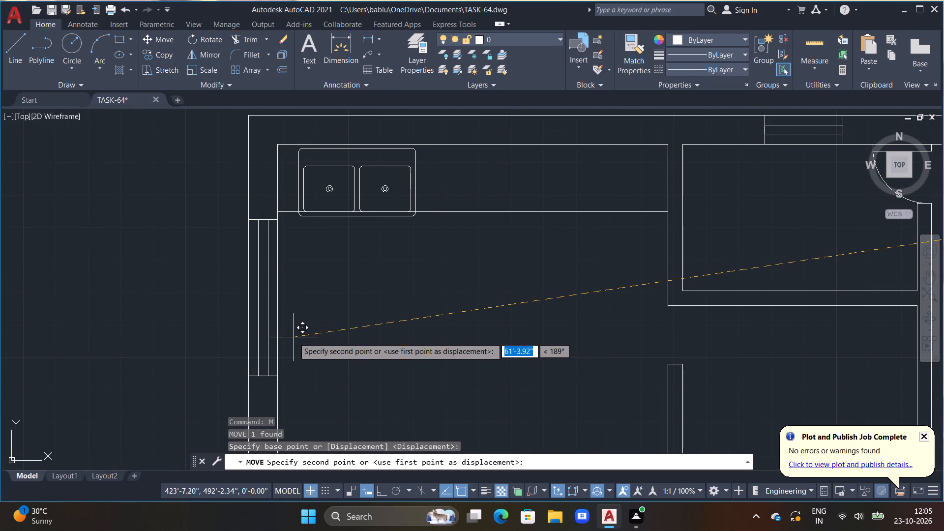
{"action": "left_click", "coordinate": [294, 337]}
{"action": "key", "text": "Escape"}
Move the microwave from outside the plan onto the right end of the kitchen counter.
{"action": "scroll", "coordinate": [294, 337], "scroll_direction": "down", "scroll_amount": 3}
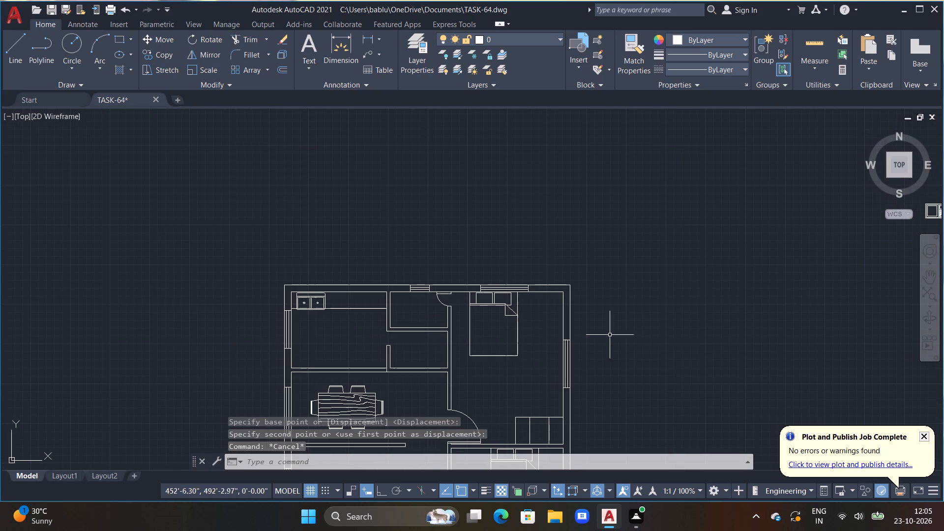
{"action": "middle_click_drag", "start_coordinate": [810, 276], "coordinate": [737, 250]}
{"action": "left_click", "coordinate": [857, 187]}
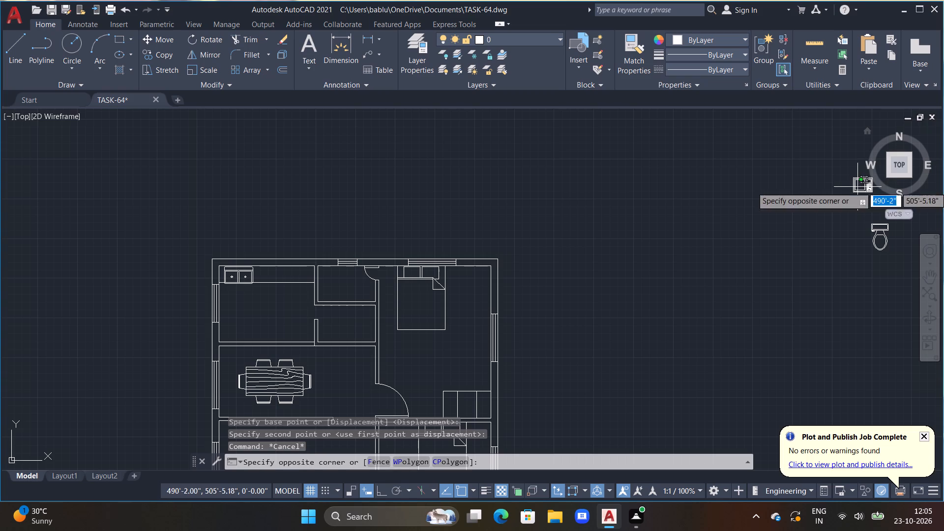
{"action": "left_click_drag", "start_coordinate": [834, 206], "coordinate": [826, 211]}
{"action": "type", "text": "M"}
{"action": "key", "text": "space"}
{"action": "left_click_drag", "start_coordinate": [825, 219], "coordinate": [815, 227]}
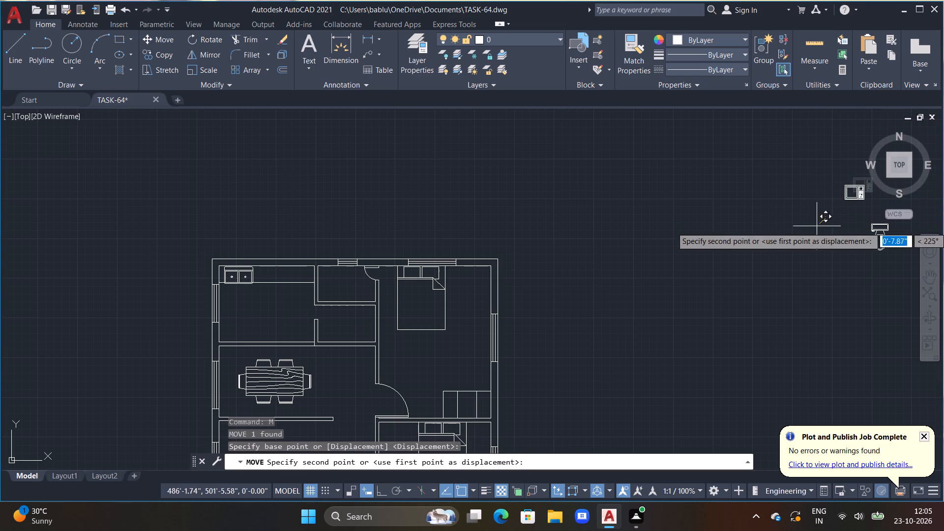
{"action": "left_click_drag", "start_coordinate": [815, 227], "coordinate": [802, 235]}
{"action": "scroll", "coordinate": [267, 315], "scroll_direction": "up", "scroll_amount": 1}
{"action": "middle_click_drag", "start_coordinate": [269, 316], "coordinate": [517, 442]}
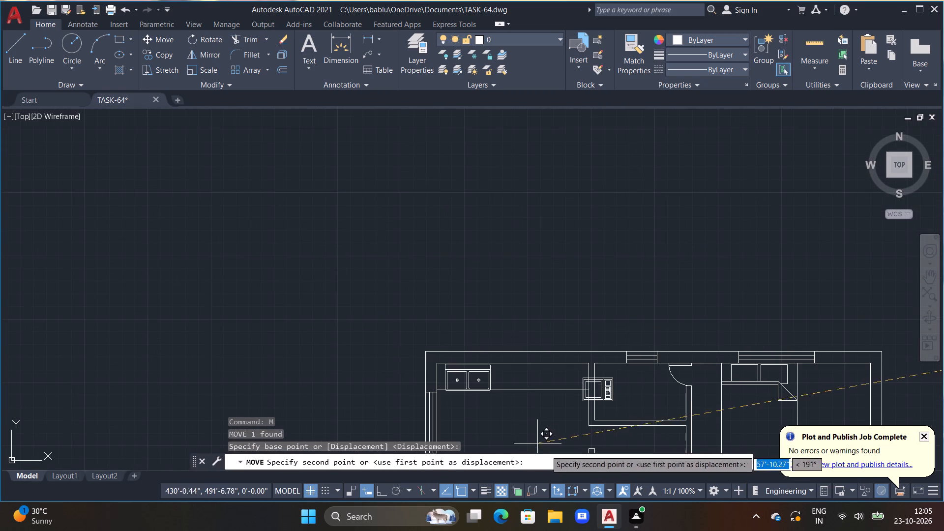
{"action": "scroll", "coordinate": [463, 432], "scroll_direction": "up", "scroll_amount": 2}
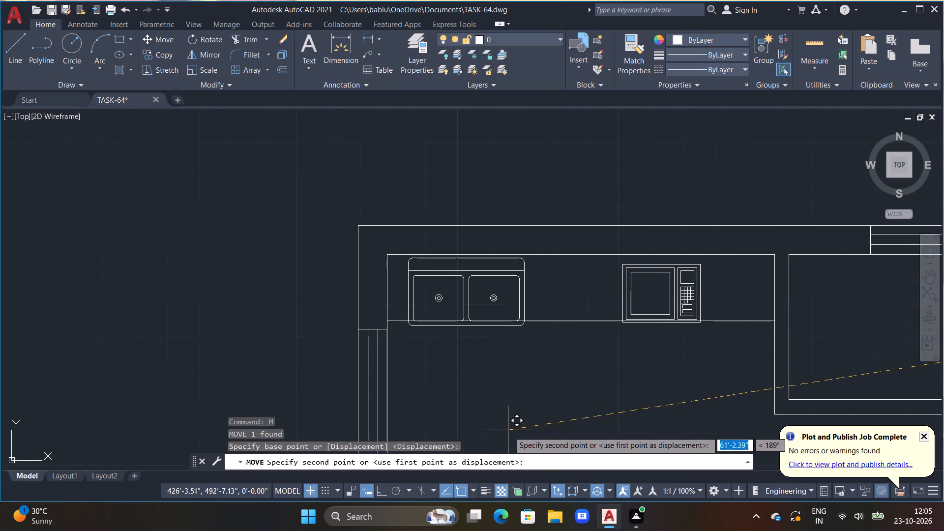
{"action": "double_click", "coordinate": [561, 424]}
{"action": "key", "text": "Escape"}
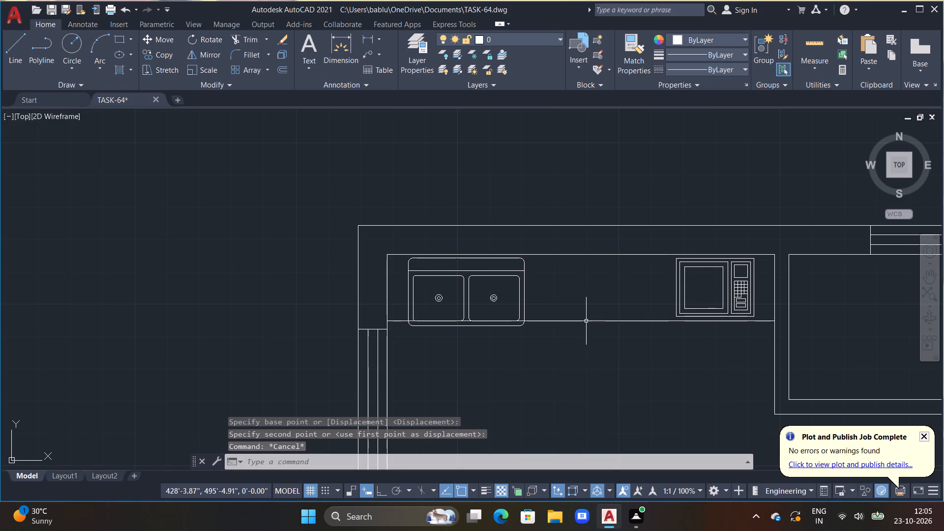
Move the kitchen counter's front line slightly down, level with the sink's front edge.
{"action": "left_click", "coordinate": [586, 320]}
{"action": "type", "text": "M"}
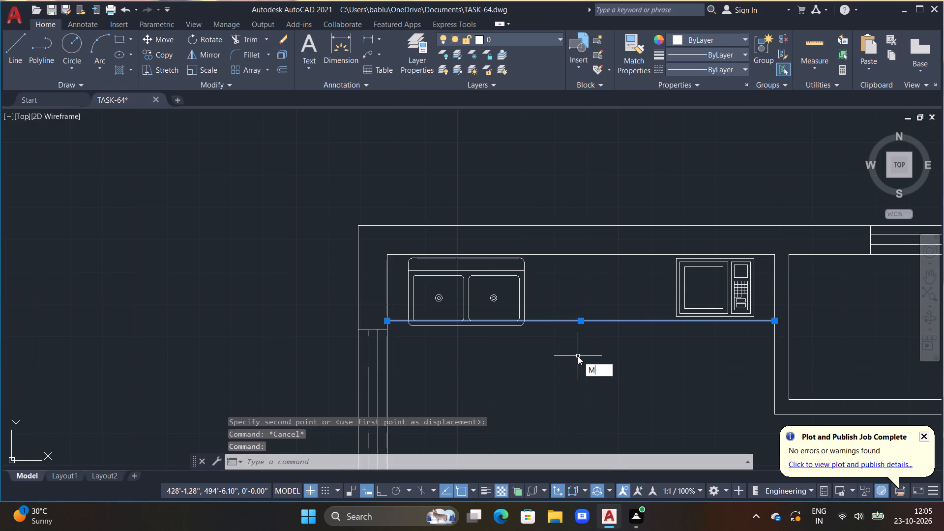
{"action": "key", "text": "space"}
{"action": "double_click", "coordinate": [578, 356]}
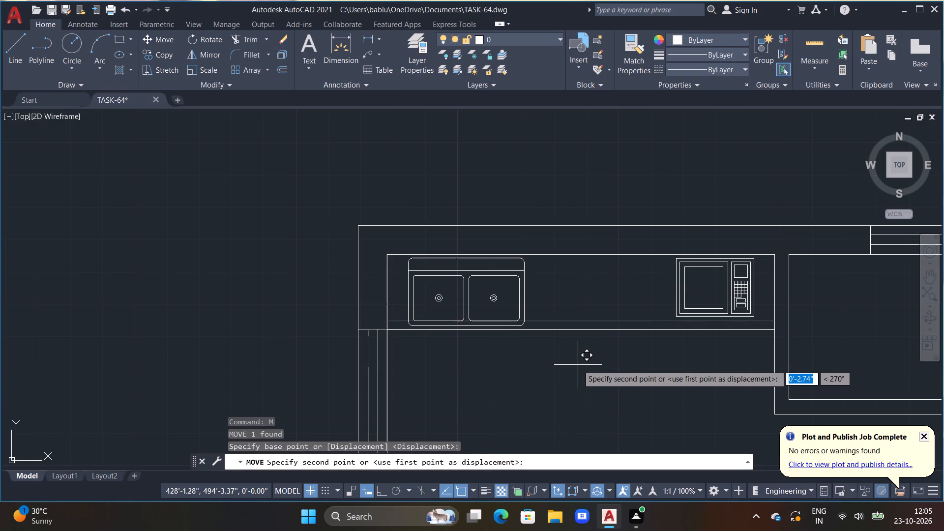
{"action": "left_click", "coordinate": [578, 361]}
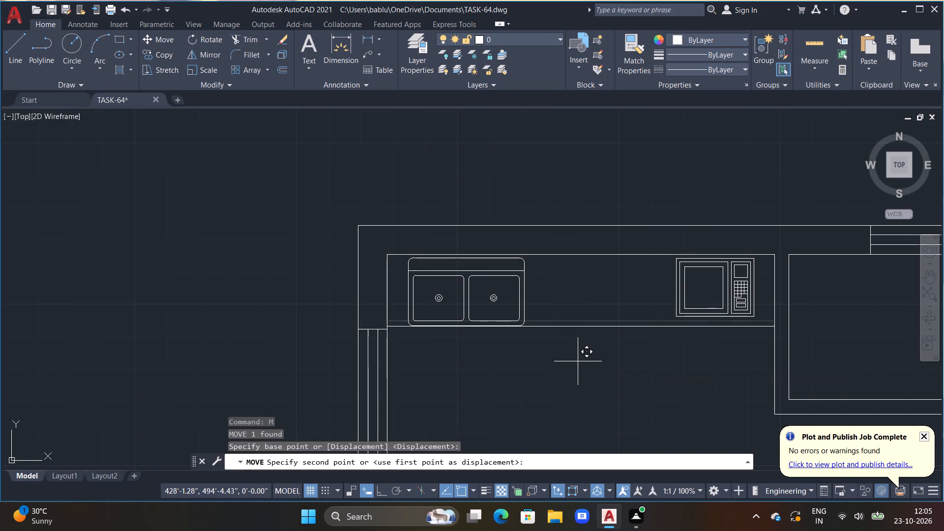
{"action": "key", "text": "Escape"}
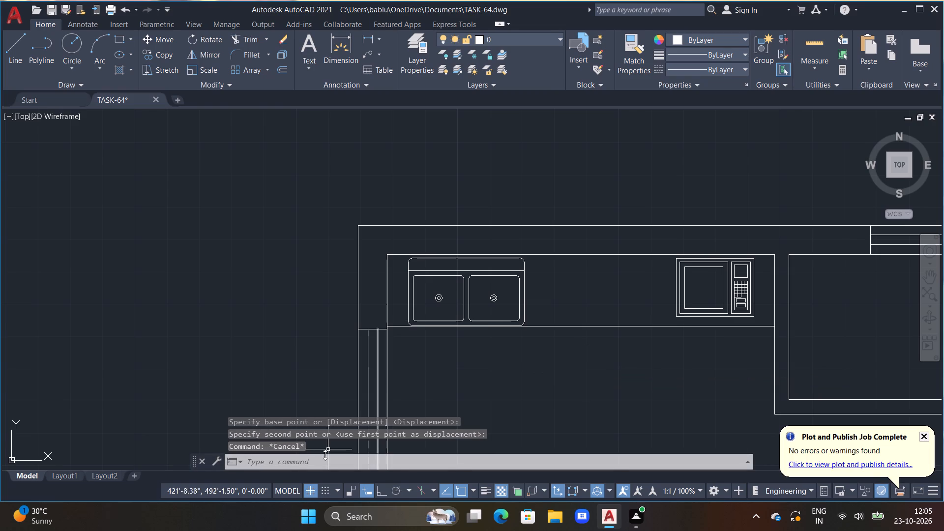
Shift the double sink up by its grip so its back edge meets the kitchen's upper wall.
{"action": "scroll", "coordinate": [483, 262], "scroll_direction": "up", "scroll_amount": 1}
{"action": "middle_click_drag", "start_coordinate": [485, 263], "coordinate": [519, 324]}
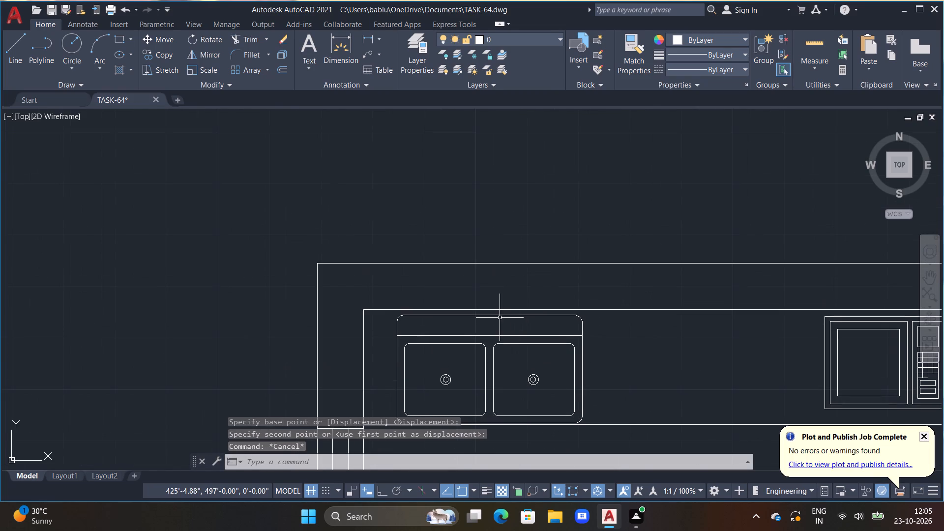
{"action": "scroll", "coordinate": [499, 318], "scroll_direction": "up", "scroll_amount": 2}
{"action": "left_click", "coordinate": [488, 317]}
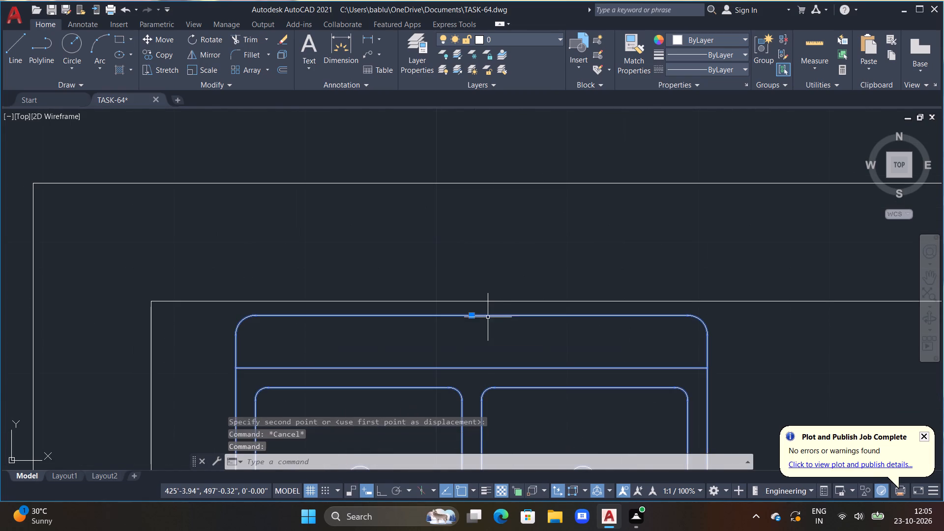
{"action": "double_click", "coordinate": [473, 315]}
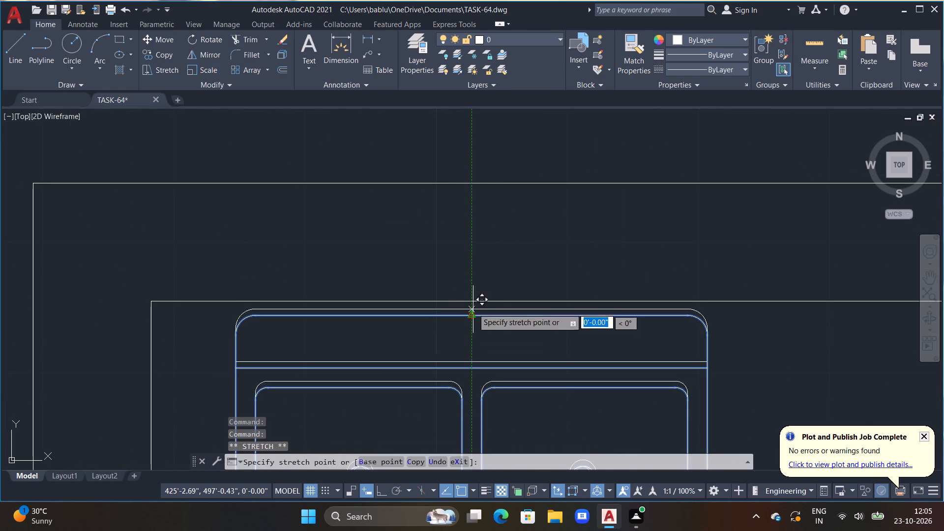
{"action": "left_click", "coordinate": [473, 304]}
{"action": "key", "text": "Escape"}
Insert the Sofa - Roundback 7 ft block from DesignCenter's Home - Space Planner.dwg at scale 1, outside the plan on the right.
{"action": "scroll", "coordinate": [476, 316], "scroll_direction": "down", "scroll_amount": 3}
{"action": "middle_click_drag", "start_coordinate": [485, 335], "coordinate": [452, 275]}
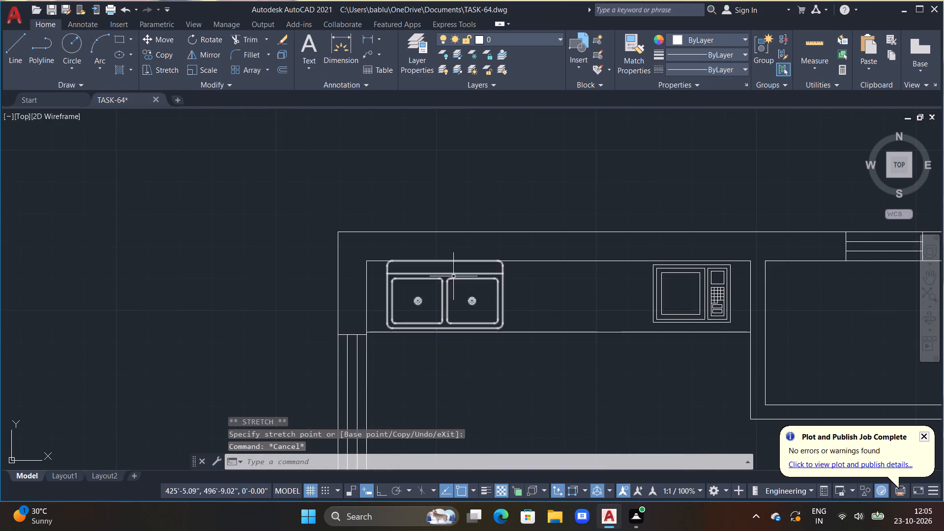
{"action": "scroll", "coordinate": [512, 305], "scroll_direction": "down", "scroll_amount": 2}
{"action": "middle_click_drag", "start_coordinate": [585, 327], "coordinate": [369, 228]}
{"action": "scroll", "coordinate": [415, 257], "scroll_direction": "down", "scroll_amount": 1}
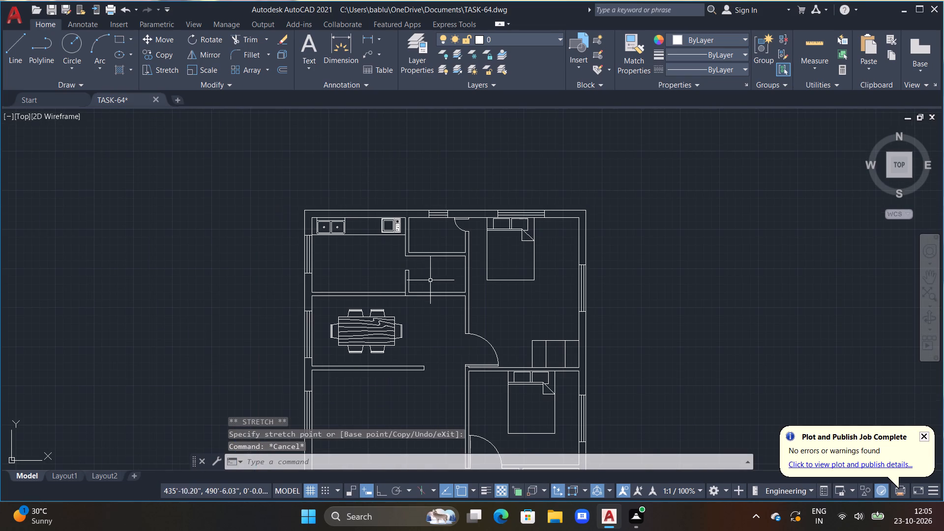
{"action": "key", "text": "ctrl+2"}
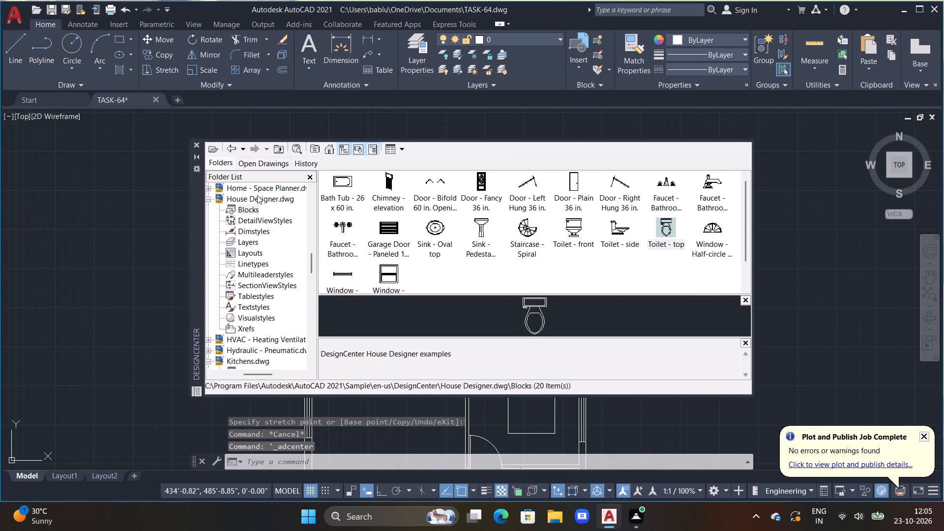
{"action": "left_click", "coordinate": [257, 191]}
{"action": "left_click", "coordinate": [238, 209]}
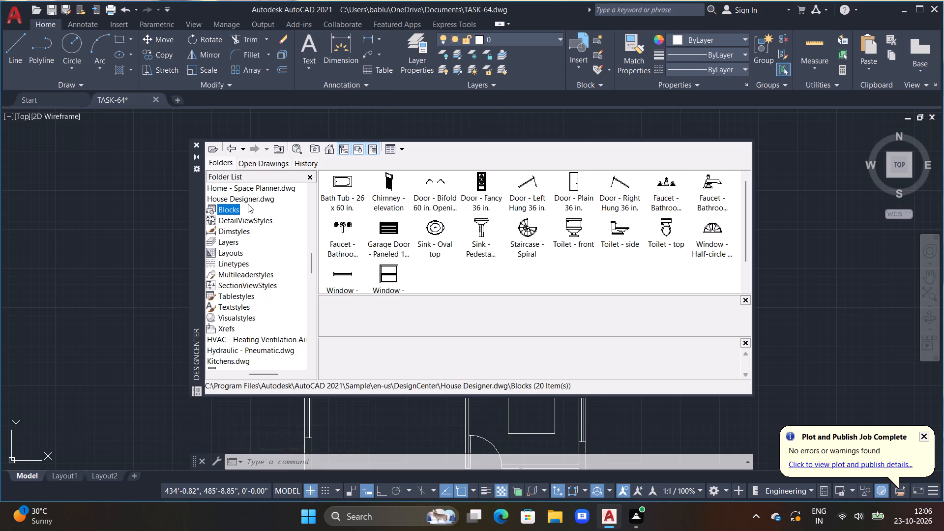
{"action": "left_click", "coordinate": [253, 192]}
{"action": "left_click", "coordinate": [355, 177]}
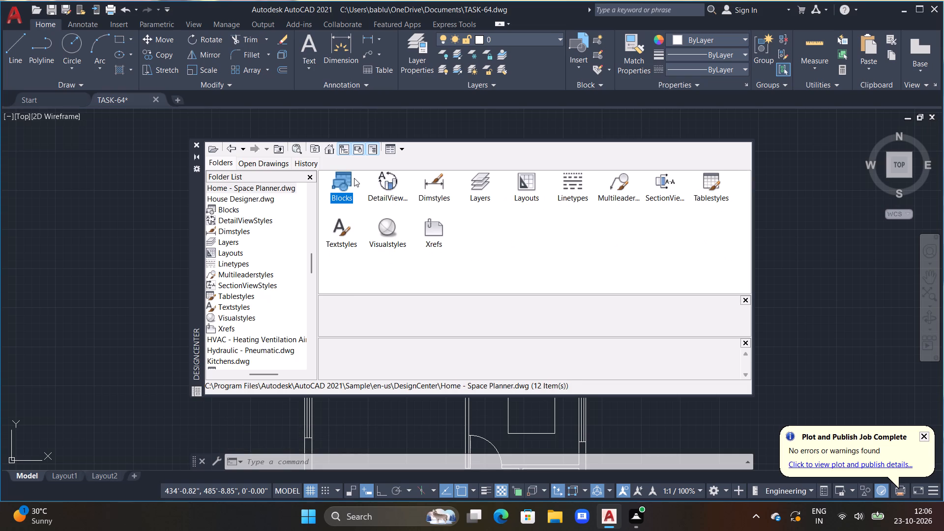
{"action": "left_click", "coordinate": [347, 180]}
{"action": "triple_click", "coordinate": [346, 180]}
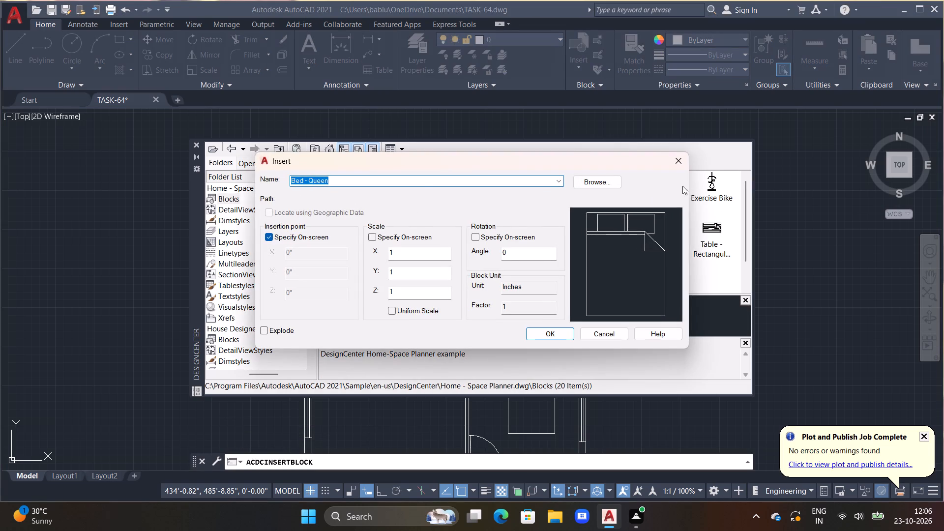
{"action": "left_click", "coordinate": [684, 164]}
{"action": "double_click", "coordinate": [625, 224]}
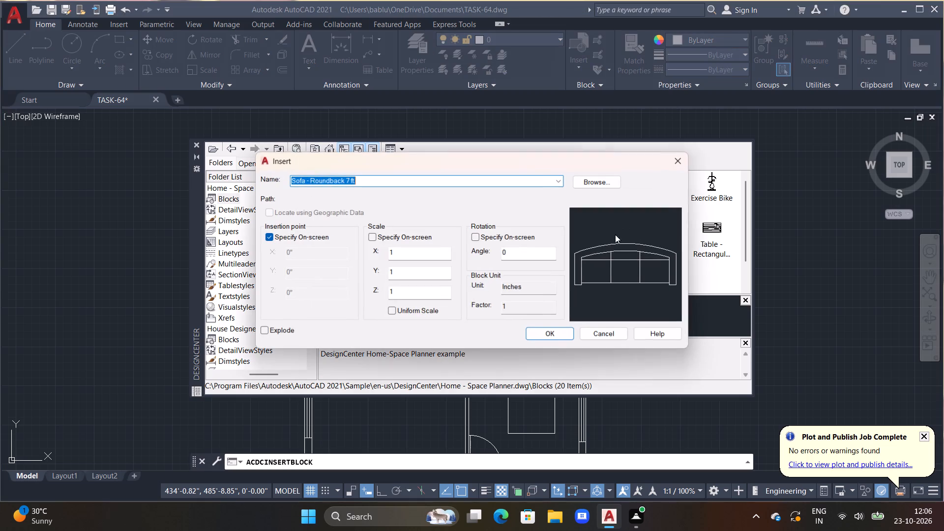
{"action": "left_click", "coordinate": [558, 331]}
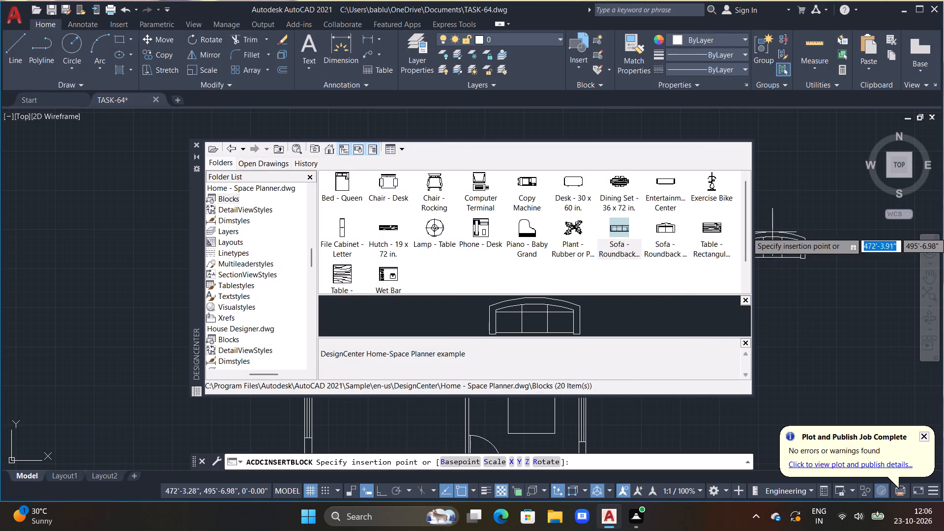
{"action": "left_click", "coordinate": [773, 232]}
{"action": "left_click", "coordinate": [196, 141]}
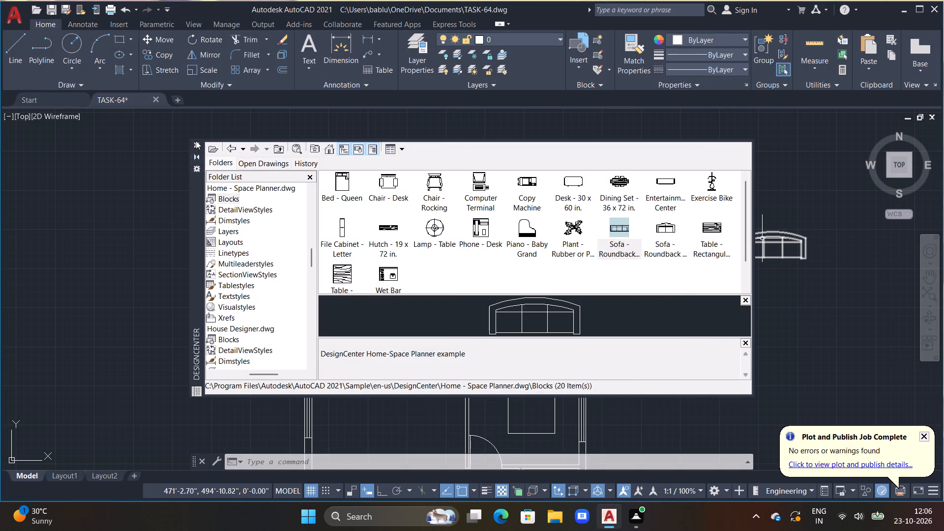
{"action": "scroll", "coordinate": [204, 158], "scroll_direction": "down", "scroll_amount": 2}
{"action": "middle_click_drag", "start_coordinate": [245, 193], "coordinate": [283, 157]}
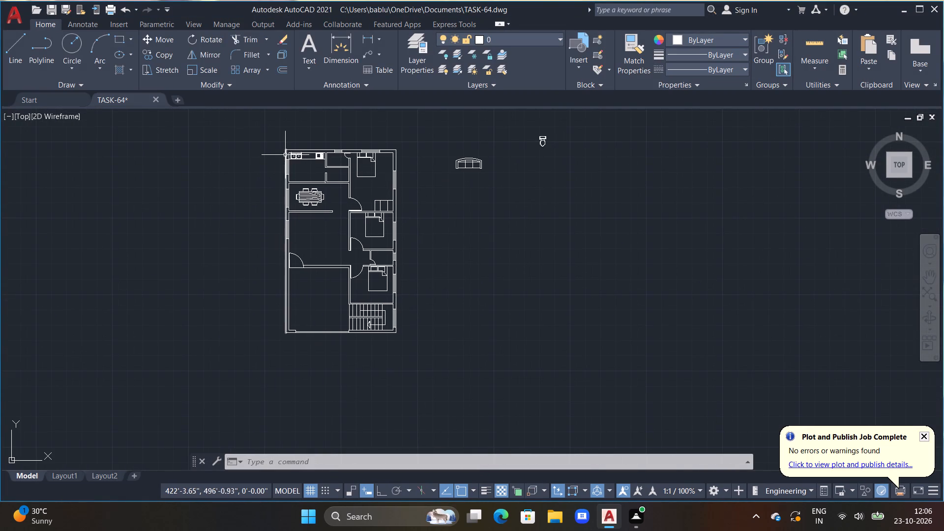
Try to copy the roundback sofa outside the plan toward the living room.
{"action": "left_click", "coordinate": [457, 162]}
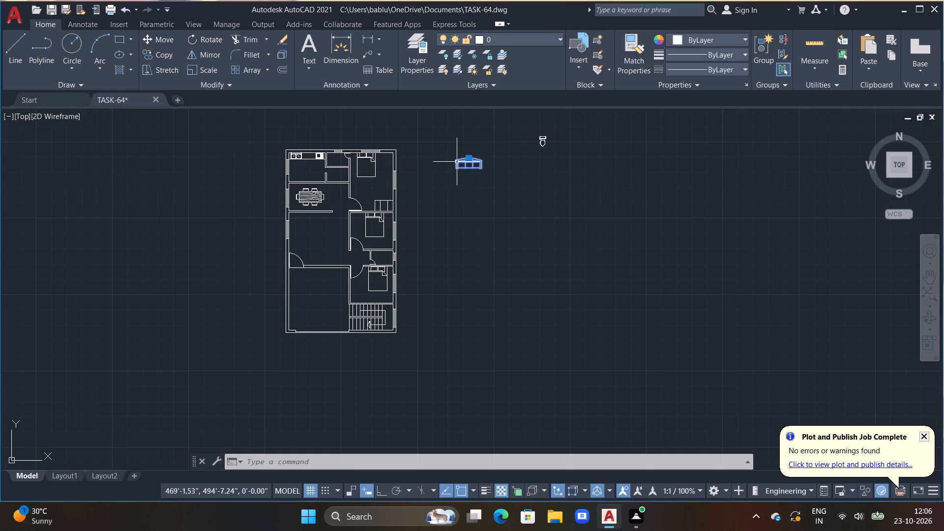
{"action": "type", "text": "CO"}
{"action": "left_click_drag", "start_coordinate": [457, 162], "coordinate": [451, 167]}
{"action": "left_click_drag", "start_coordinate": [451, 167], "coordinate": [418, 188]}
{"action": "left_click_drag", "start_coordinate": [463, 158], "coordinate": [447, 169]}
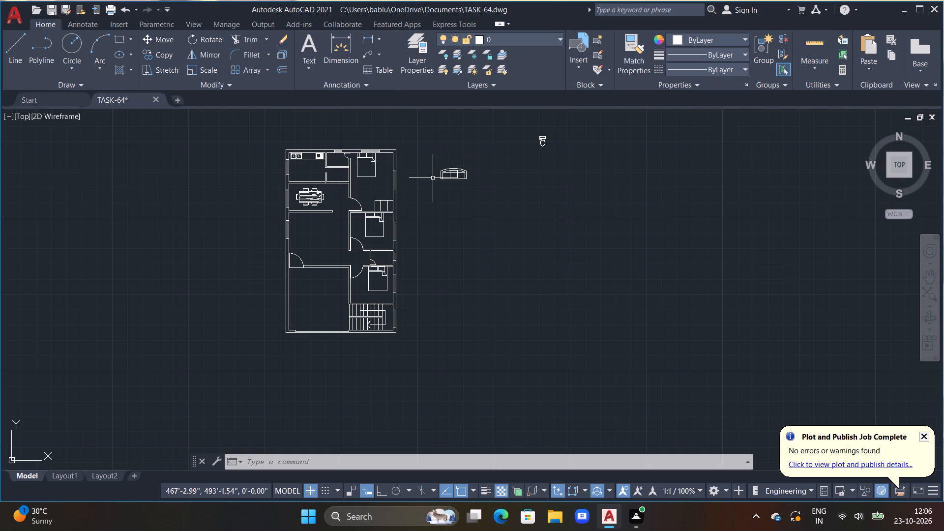
Copy the roundback sofa into the living room, with its back near the wall below the dining area.
{"action": "left_click", "coordinate": [448, 168]}
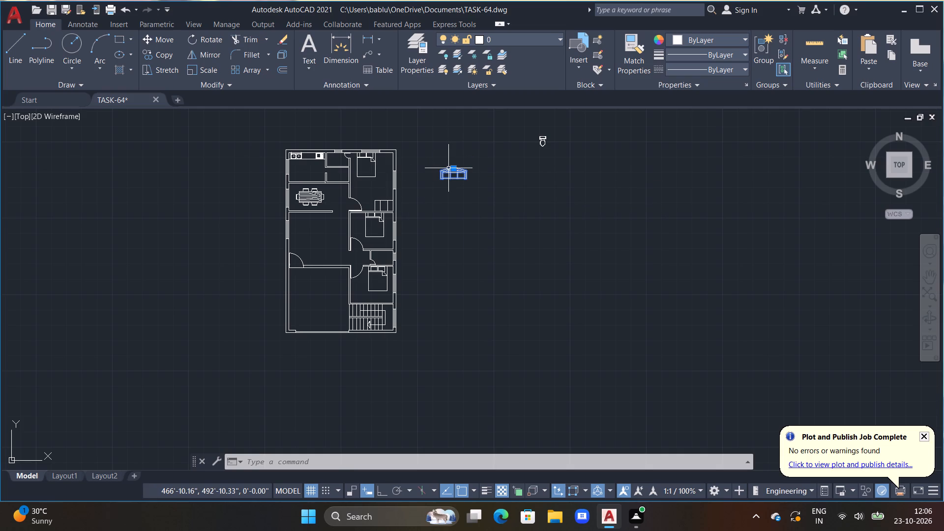
{"action": "type", "text": "CO"}
{"action": "key", "text": "space"}
{"action": "left_click_drag", "start_coordinate": [448, 168], "coordinate": [407, 197]}
{"action": "scroll", "coordinate": [311, 224], "scroll_direction": "up", "scroll_amount": 1}
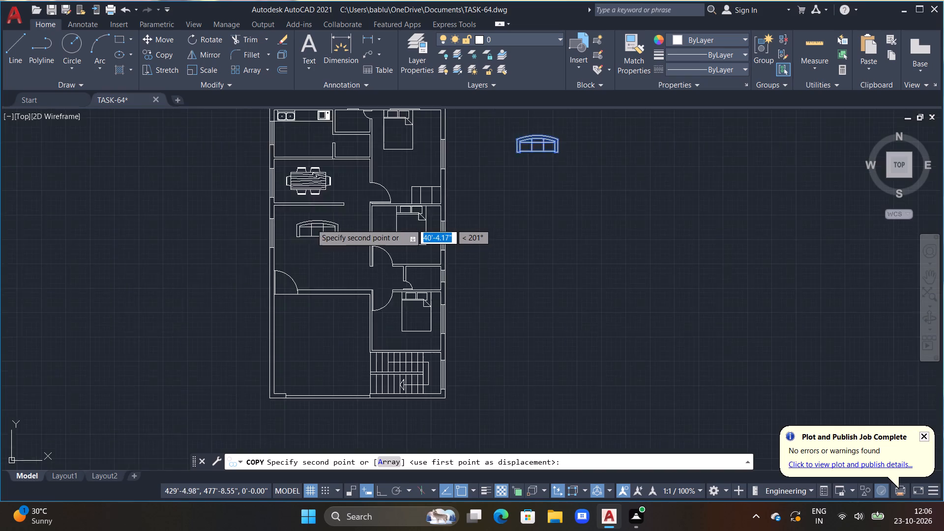
{"action": "scroll", "coordinate": [311, 224], "scroll_direction": "up", "scroll_amount": 1}
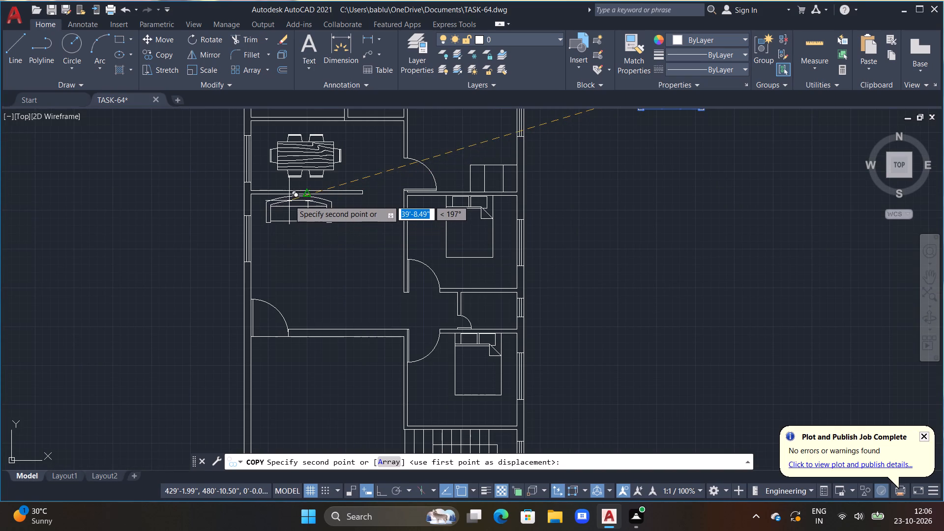
{"action": "left_click", "coordinate": [289, 204]}
{"action": "key", "text": "Escape"}
Rotate the original sofa outside the plan 90° counterclockwise so its curved back faces left.
{"action": "scroll", "coordinate": [291, 204], "scroll_direction": "down", "scroll_amount": 3}
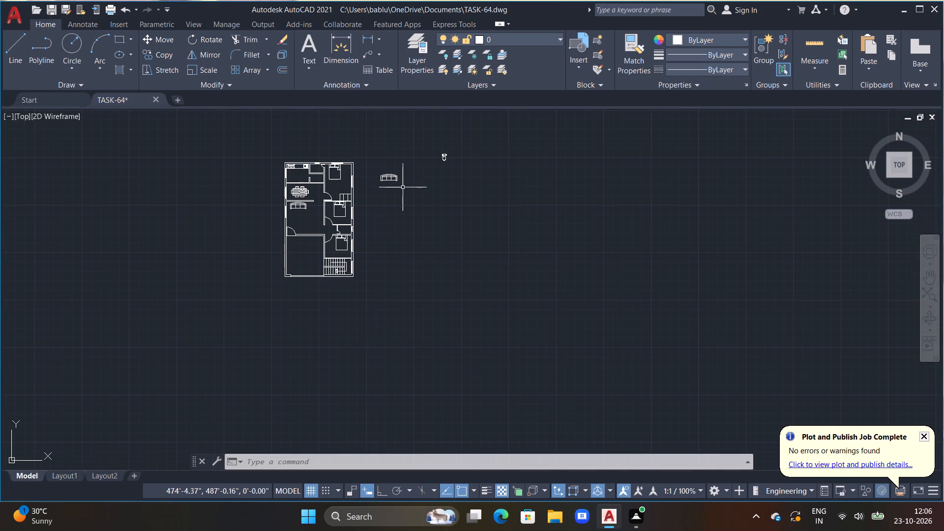
{"action": "left_click", "coordinate": [389, 175]}
{"action": "type", "text": "RO"}
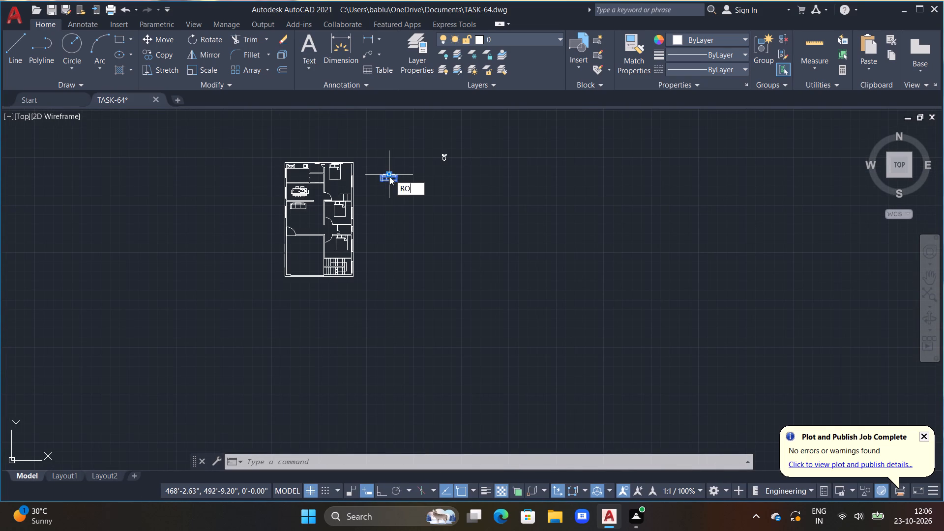
{"action": "key", "text": "space"}
{"action": "key", "text": "F8"}
{"action": "left_click", "coordinate": [389, 177]}
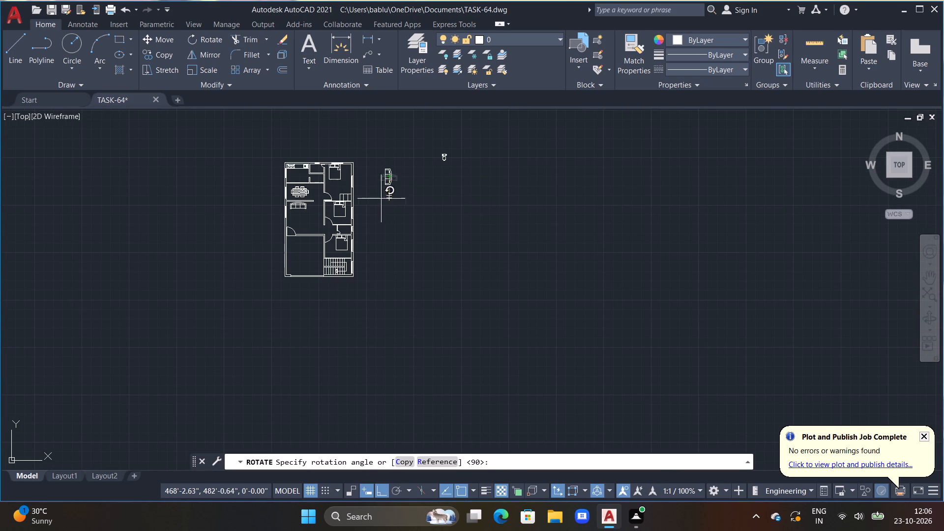
{"action": "left_click", "coordinate": [396, 153]}
Move the rotated sofa into the living room, beside the left wall's window and below the first sofa.
{"action": "left_click", "coordinate": [386, 179]}
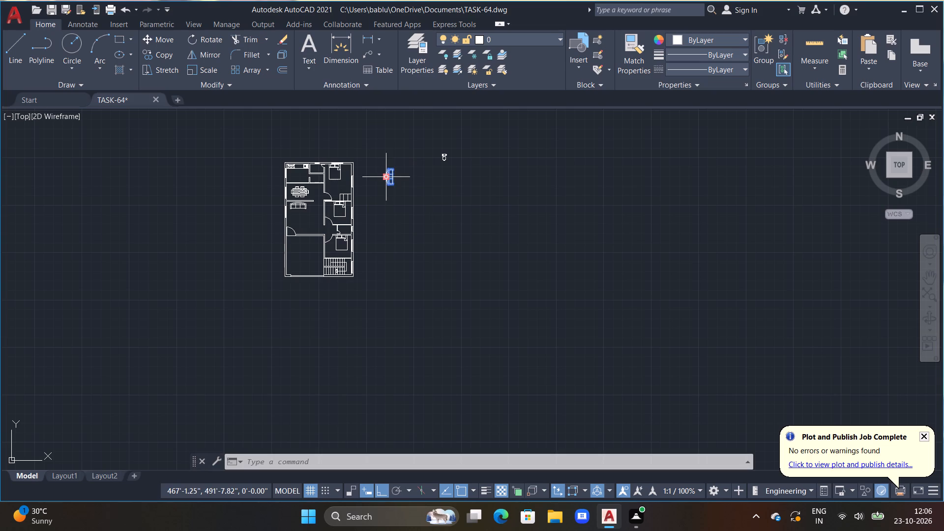
{"action": "type", "text": "M"}
{"action": "key", "text": "space"}
{"action": "left_click_drag", "start_coordinate": [386, 179], "coordinate": [367, 211]}
{"action": "key", "text": "F8"}
{"action": "scroll", "coordinate": [289, 218], "scroll_direction": "up", "scroll_amount": 3}
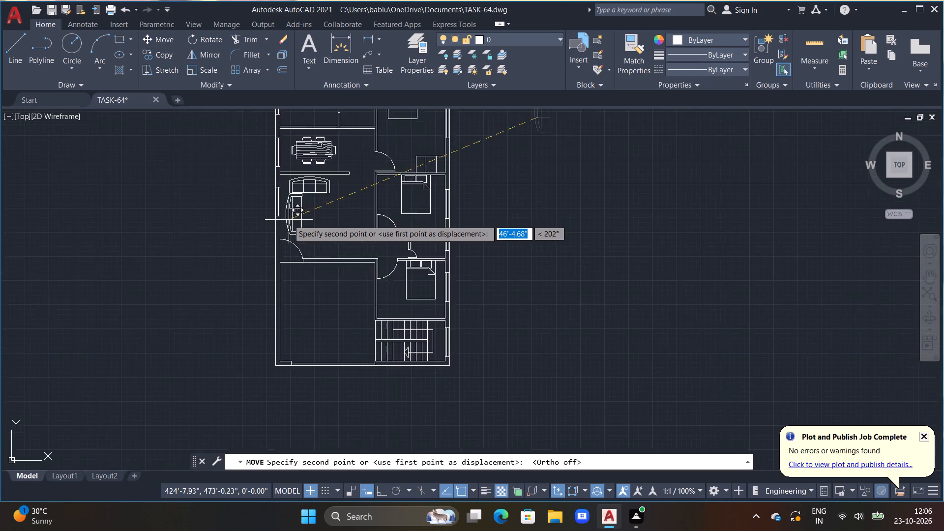
{"action": "scroll", "coordinate": [288, 220], "scroll_direction": "up", "scroll_amount": 2}
{"action": "middle_click_drag", "start_coordinate": [259, 231], "coordinate": [265, 284]}
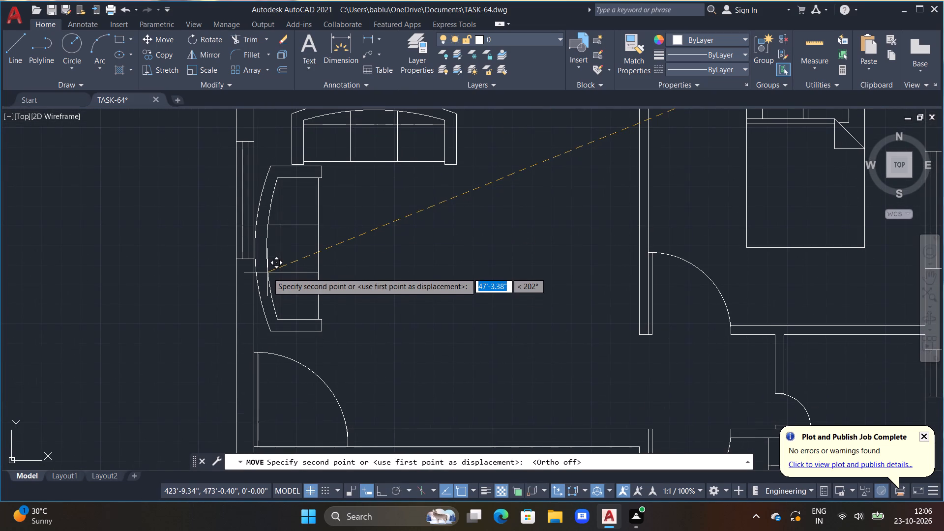
{"action": "left_click", "coordinate": [270, 271]}
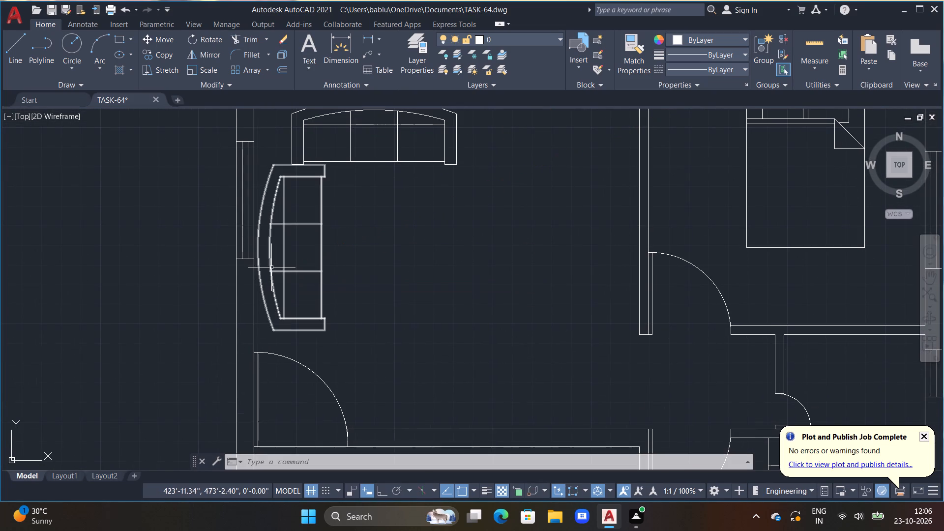
{"action": "key", "text": "Escape"}
Move the living room's upper sofa about 2'-1" to the right along the dining-side wall.
{"action": "scroll", "coordinate": [272, 266], "scroll_direction": "down", "scroll_amount": 3}
{"action": "scroll", "coordinate": [312, 242], "scroll_direction": "up", "scroll_amount": 1}
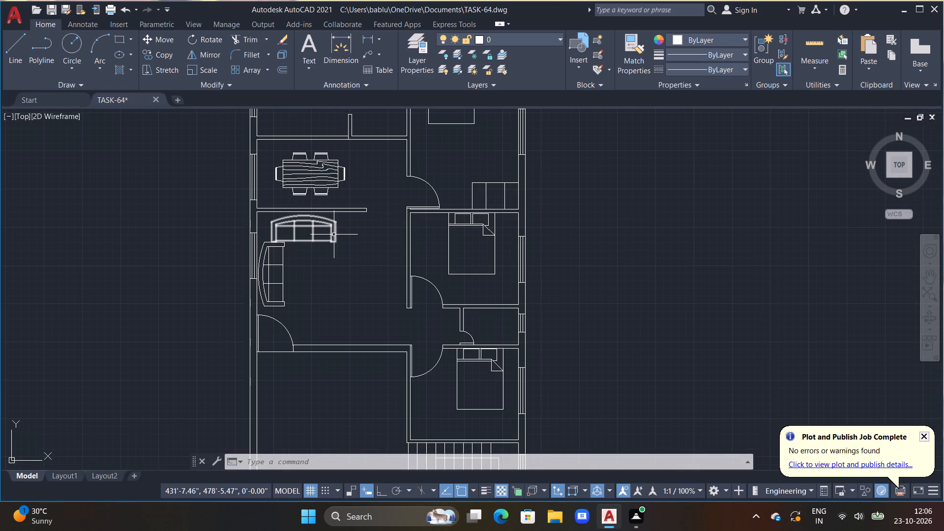
{"action": "double_click", "coordinate": [334, 235]}
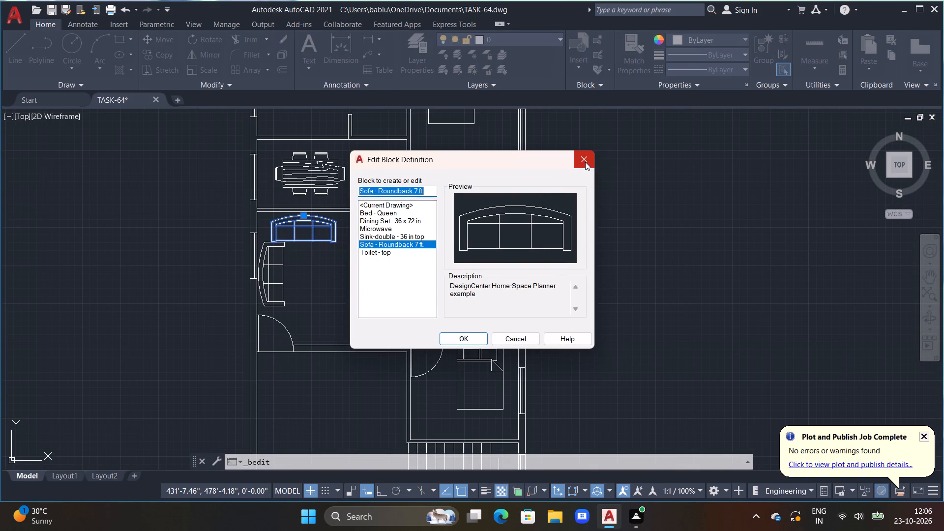
{"action": "left_click", "coordinate": [585, 161]}
{"action": "left_click", "coordinate": [335, 240]}
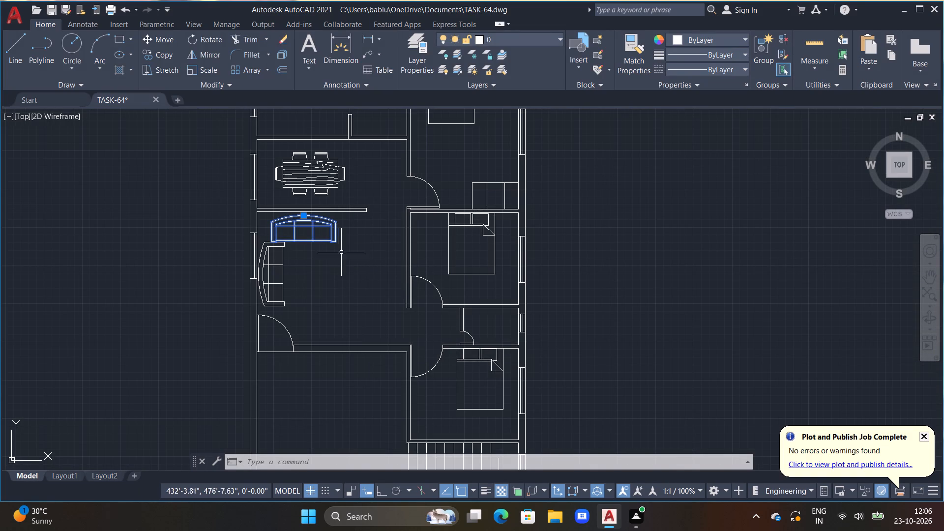
{"action": "type", "text": "M"}
{"action": "key", "text": "space"}
{"action": "left_click", "coordinate": [346, 262]}
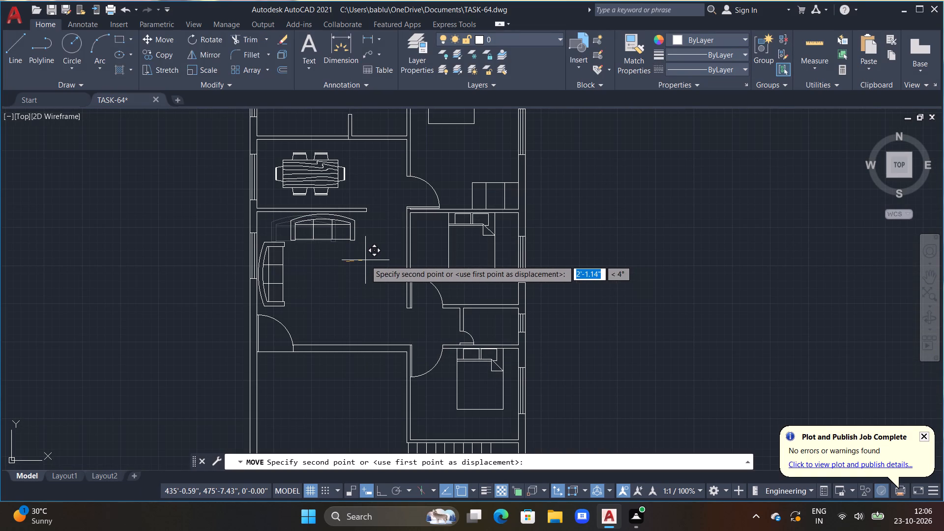
{"action": "double_click", "coordinate": [365, 260]}
Shift the living room's vertical sofa slightly up and away from the left wall.
{"action": "left_click", "coordinate": [282, 242]}
{"action": "type", "text": "M"}
{"action": "key", "text": "space"}
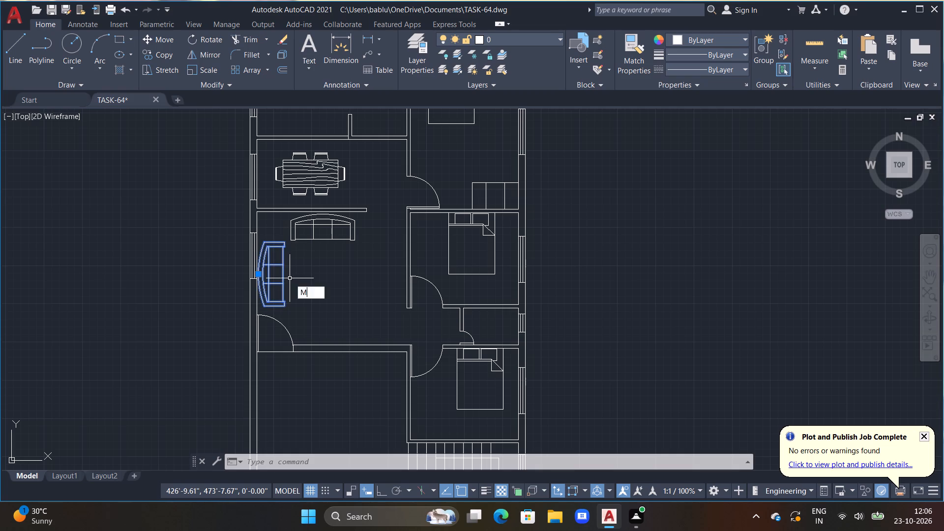
{"action": "left_click", "coordinate": [291, 278]}
{"action": "left_click", "coordinate": [293, 274]}
{"action": "key", "text": "Escape"}
Draw a small upright rectangle as a coffee table in front of the two living room sofas.
{"action": "scroll", "coordinate": [303, 269], "scroll_direction": "down", "scroll_amount": 1}
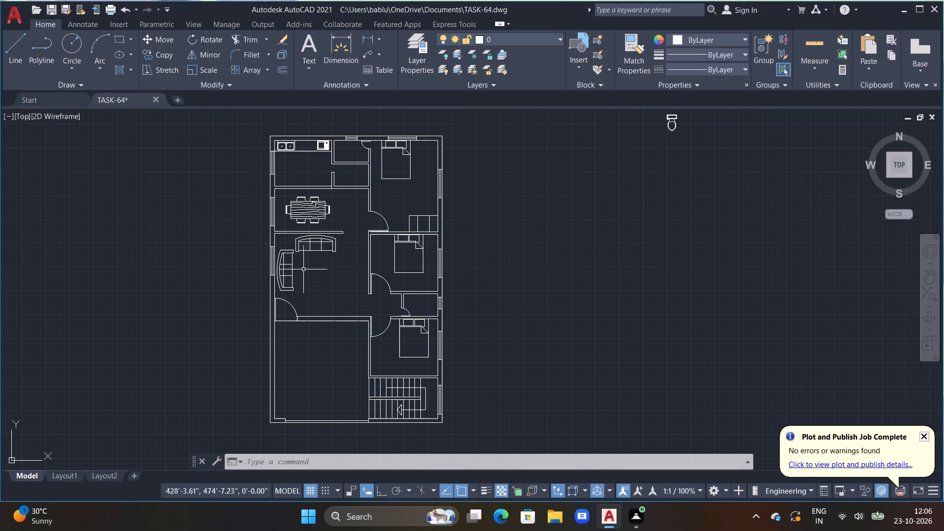
{"action": "key", "text": "r"}
{"action": "key", "text": "e"}
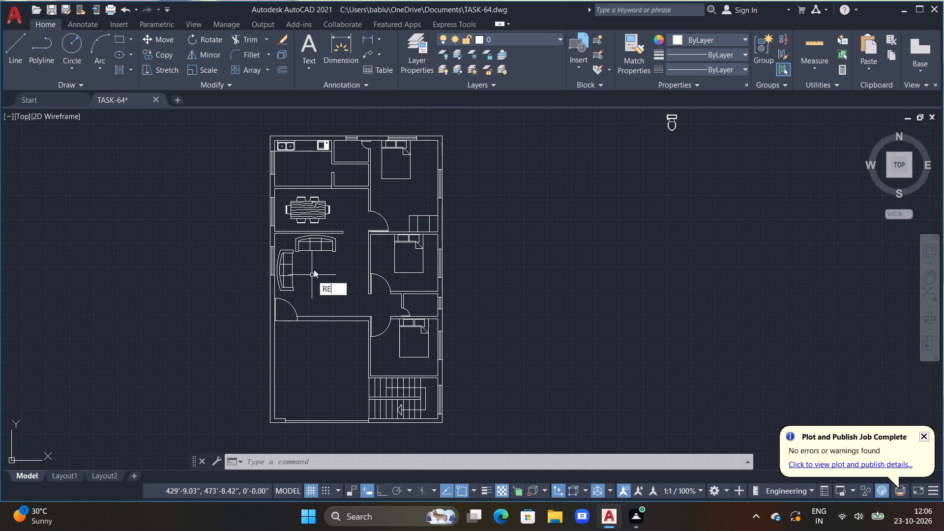
{"action": "type", "text": "C"}
{"action": "key", "text": "space"}
{"action": "left_click", "coordinate": [303, 259]}
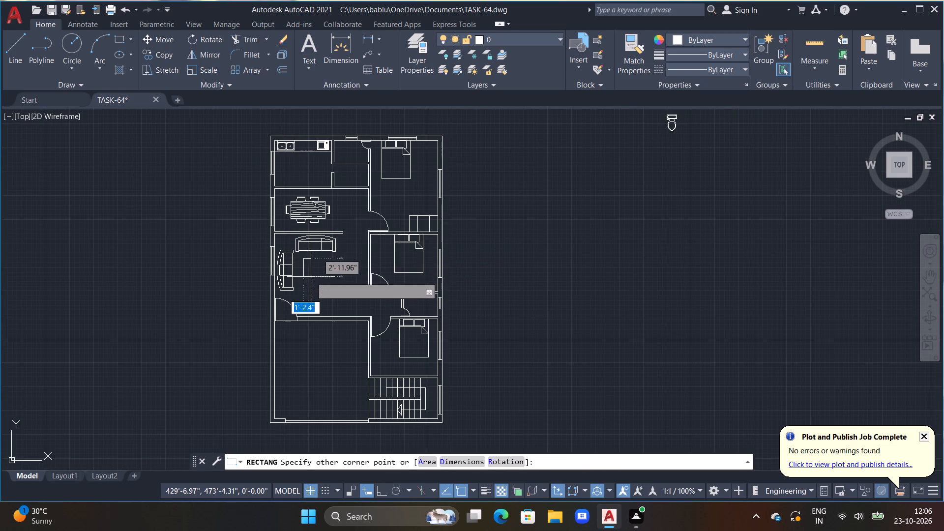
{"action": "left_click", "coordinate": [319, 280]}
{"action": "key", "text": "Escape"}
Rotate the toilet block outside the plan 90° counterclockwise so its tank is on the left.
{"action": "scroll", "coordinate": [472, 275], "scroll_direction": "down", "scroll_amount": 1}
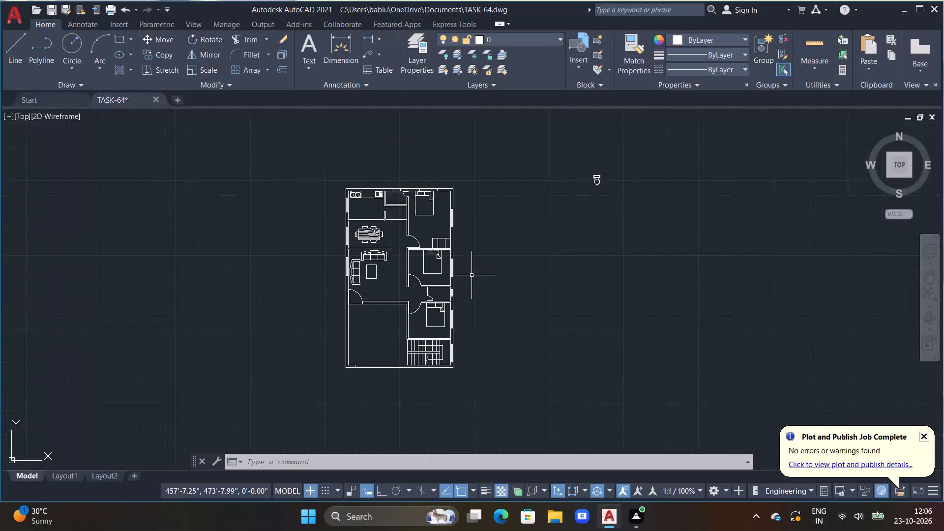
{"action": "scroll", "coordinate": [472, 275], "scroll_direction": "down", "scroll_amount": 1}
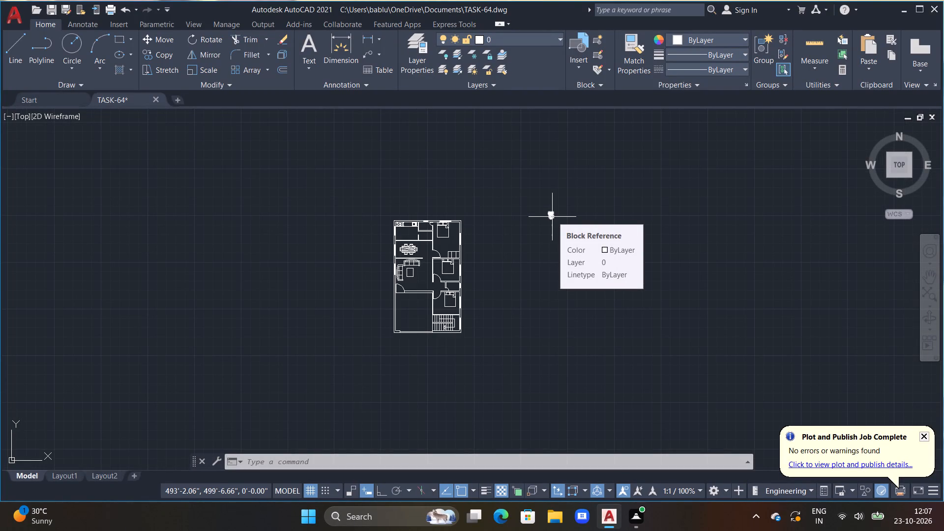
{"action": "left_click", "coordinate": [552, 217]}
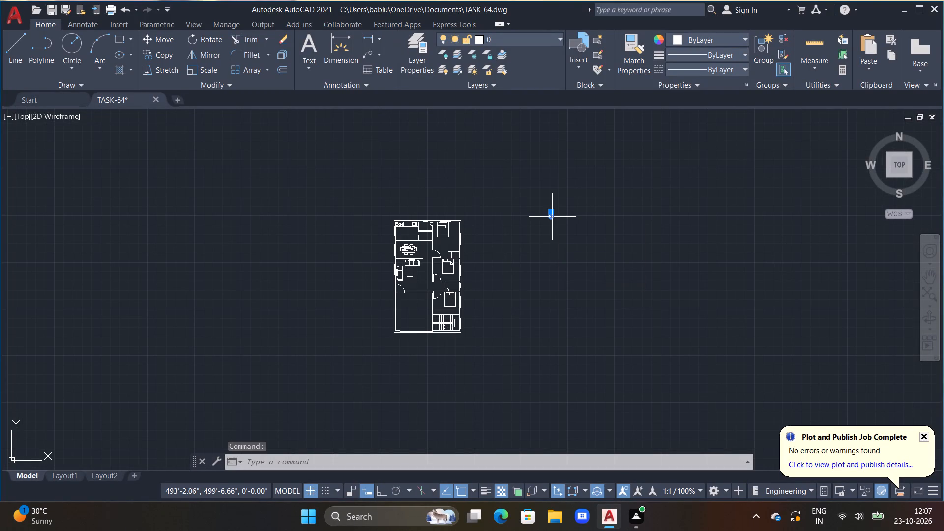
{"action": "type", "text": "RO"}
{"action": "key", "text": "space"}
{"action": "key", "text": "F8"}
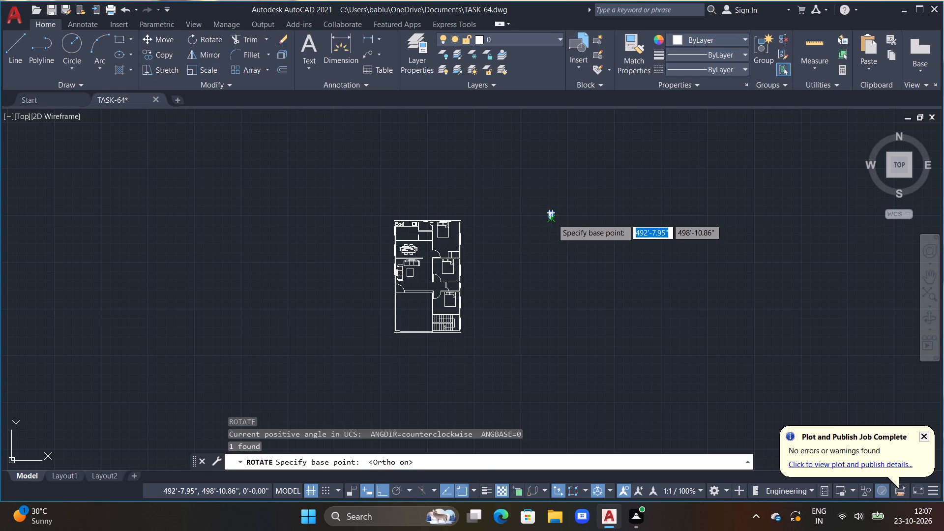
{"action": "left_click_drag", "start_coordinate": [552, 219], "coordinate": [544, 224]}
{"action": "left_click", "coordinate": [530, 197]}
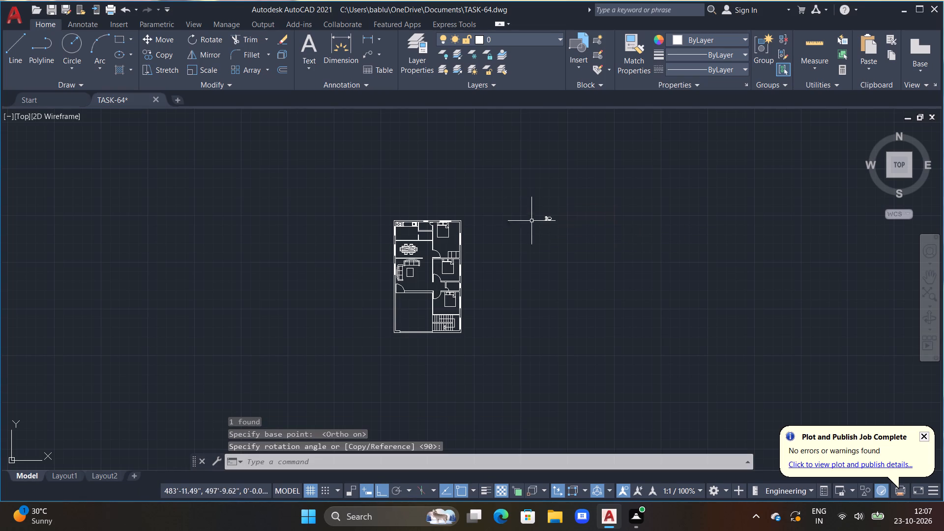
Rotate the toilet another 90° counterclockwise so its tank is at the bottom.
{"action": "left_click", "coordinate": [546, 218]}
{"action": "key", "text": "r"}
{"action": "type", "text": "O"}
{"action": "key", "text": "space"}
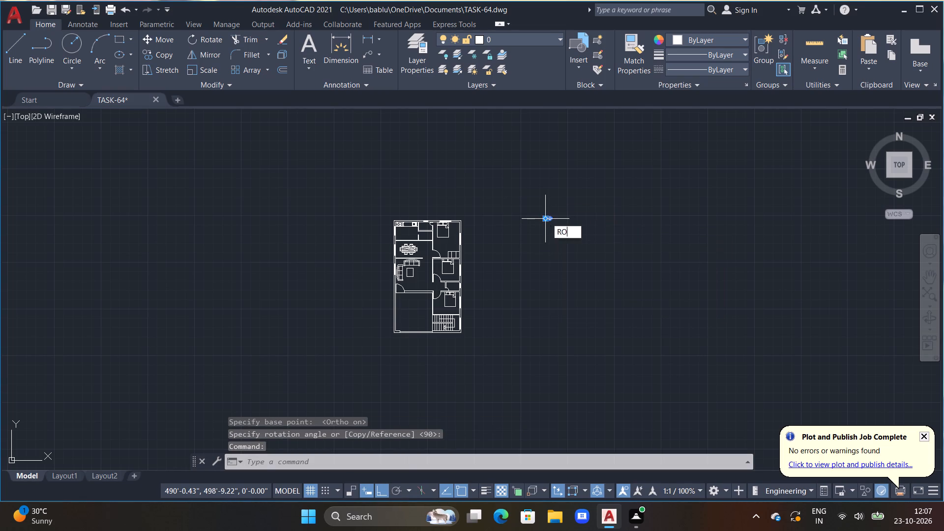
{"action": "left_click_drag", "start_coordinate": [546, 218], "coordinate": [538, 236]}
{"action": "scroll", "coordinate": [571, 220], "scroll_direction": "up", "scroll_amount": 5}
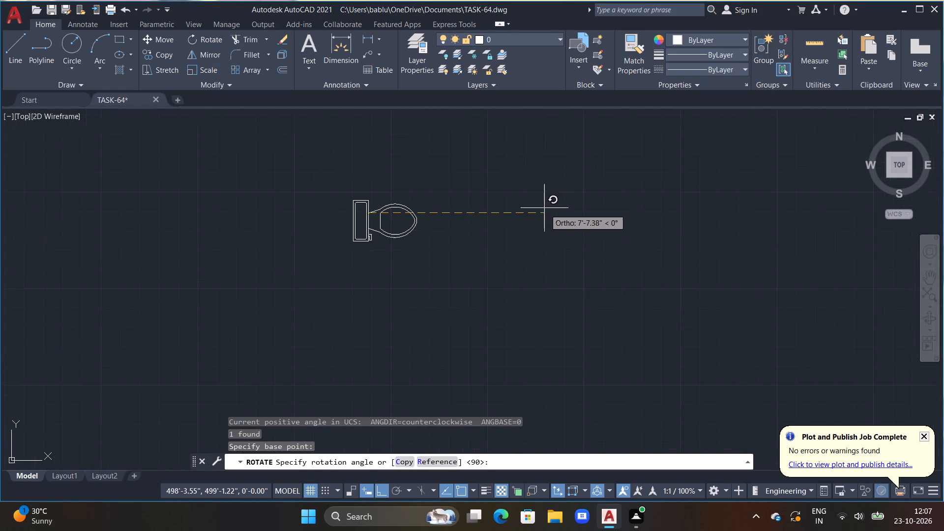
{"action": "left_click", "coordinate": [398, 130]}
Copy the outside toilet block into the bathroom beside the kitchen, with its tank near the bathroom's bottom wall.
{"action": "scroll", "coordinate": [391, 231], "scroll_direction": "down", "scroll_amount": 2}
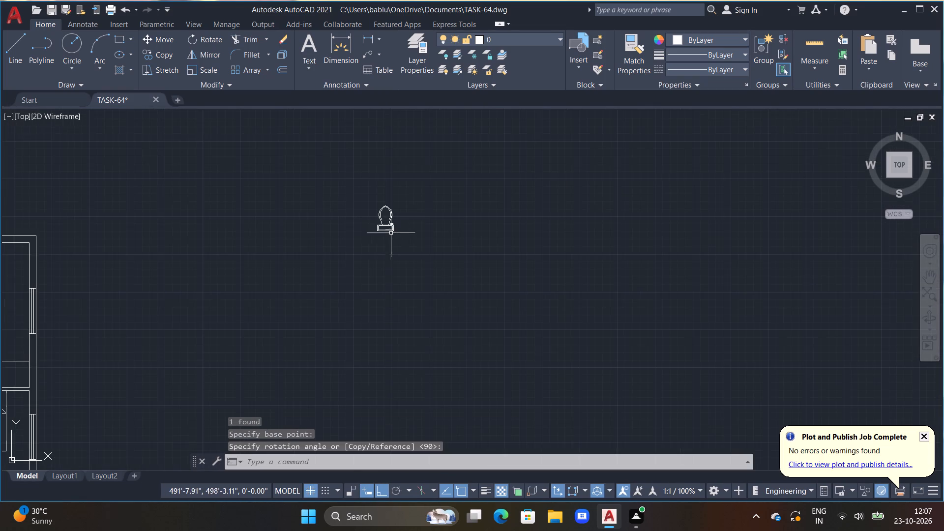
{"action": "scroll", "coordinate": [382, 256], "scroll_direction": "down", "scroll_amount": 4}
{"action": "middle_click_drag", "start_coordinate": [384, 259], "coordinate": [452, 253]}
{"action": "scroll", "coordinate": [452, 253], "scroll_direction": "up", "scroll_amount": 3}
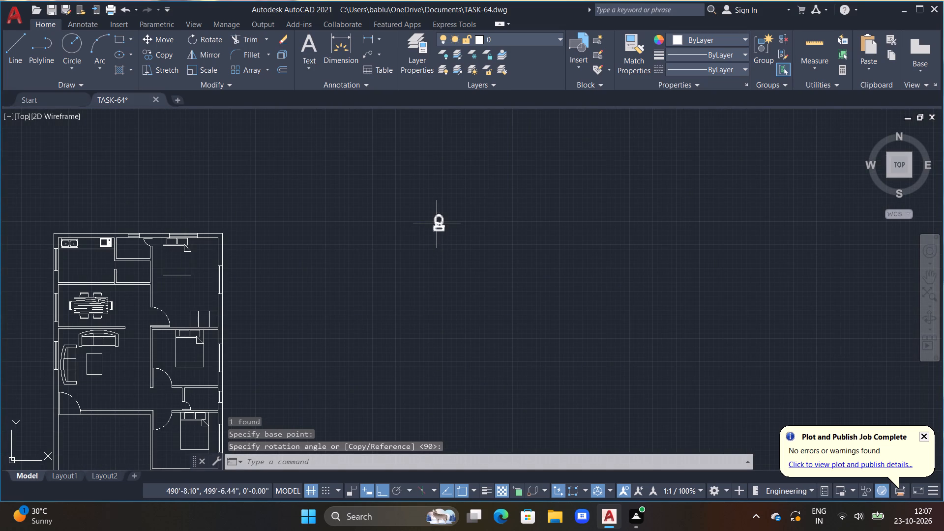
{"action": "scroll", "coordinate": [442, 228], "scroll_direction": "down", "scroll_amount": 1}
{"action": "middle_click_drag", "start_coordinate": [442, 228], "coordinate": [520, 216]}
{"action": "left_click", "coordinate": [522, 215]}
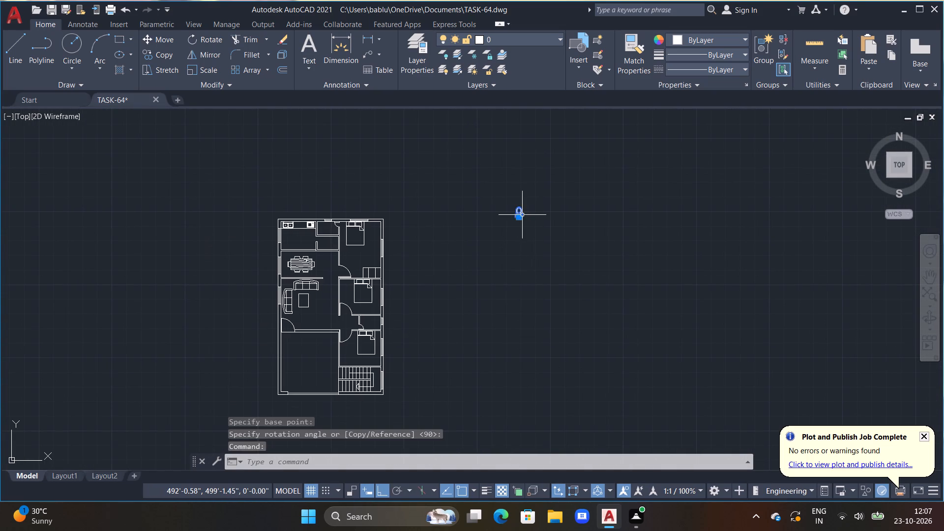
{"action": "type", "text": "CO"}
{"action": "key", "text": "space"}
{"action": "left_click_drag", "start_coordinate": [520, 215], "coordinate": [492, 227]}
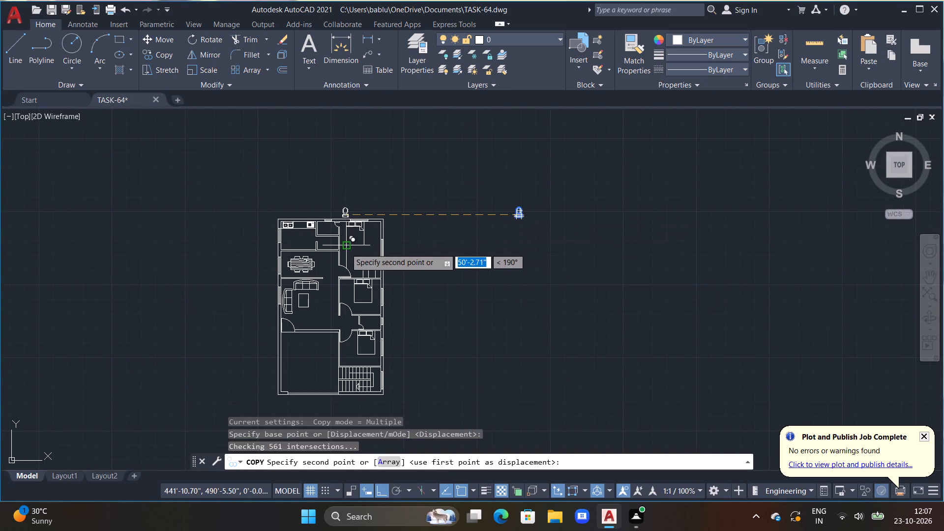
{"action": "key", "text": "F8"}
{"action": "scroll", "coordinate": [336, 254], "scroll_direction": "up", "scroll_amount": 2}
{"action": "middle_click_drag", "start_coordinate": [332, 249], "coordinate": [364, 294]}
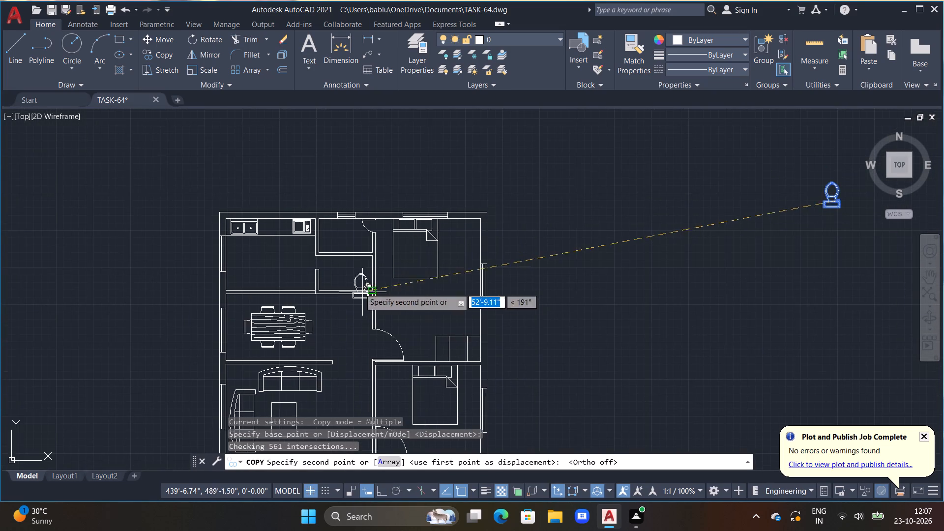
{"action": "scroll", "coordinate": [340, 238], "scroll_direction": "up", "scroll_amount": 3}
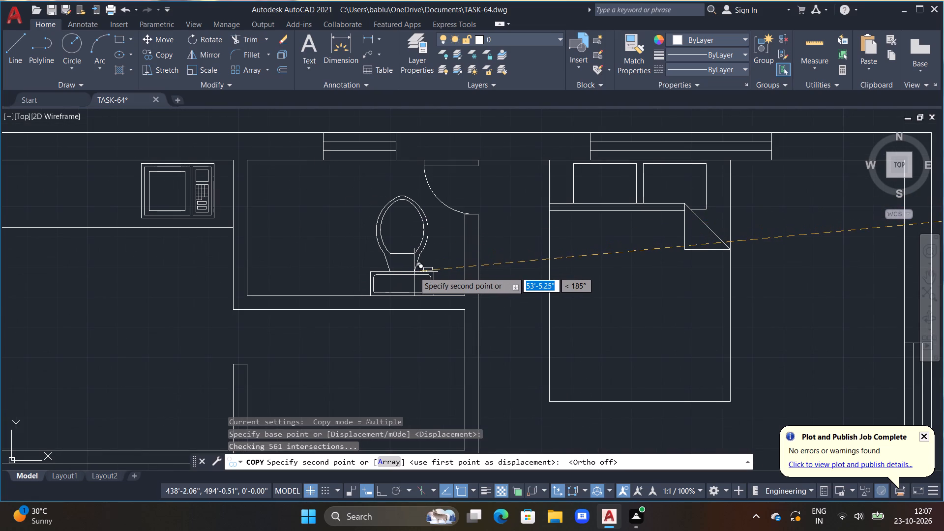
{"action": "left_click", "coordinate": [415, 269]}
Place a second toilet copy in the small bathroom between the two lower bedrooms, tank near its bottom wall by the window.
{"action": "scroll", "coordinate": [415, 269], "scroll_direction": "down", "scroll_amount": 5}
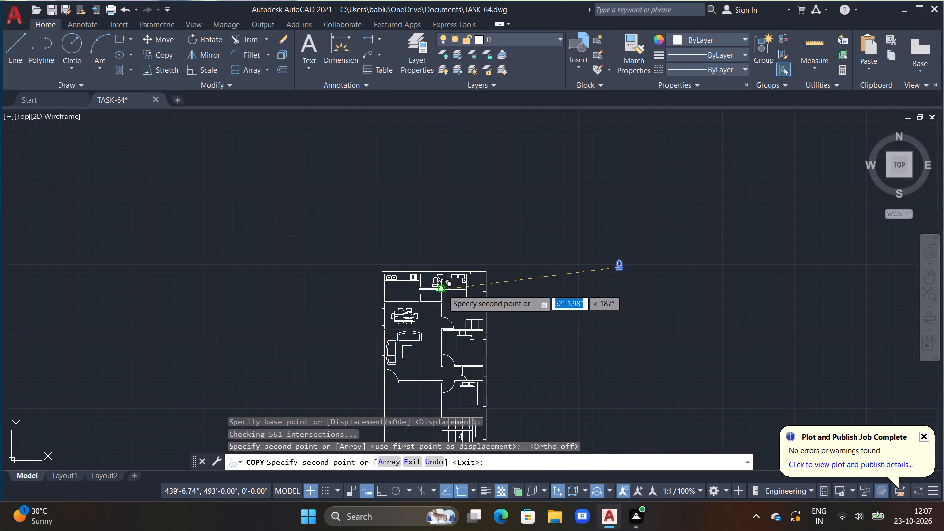
{"action": "middle_click_drag", "start_coordinate": [445, 290], "coordinate": [403, 229]}
{"action": "scroll", "coordinate": [439, 312], "scroll_direction": "up", "scroll_amount": 3}
{"action": "scroll", "coordinate": [403, 330], "scroll_direction": "up", "scroll_amount": 2}
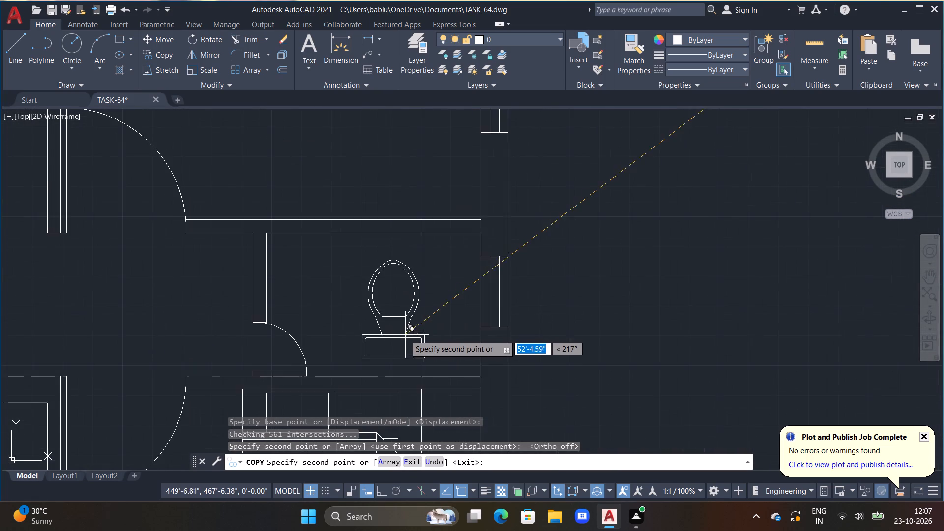
{"action": "middle_click_drag", "start_coordinate": [409, 335], "coordinate": [400, 297]}
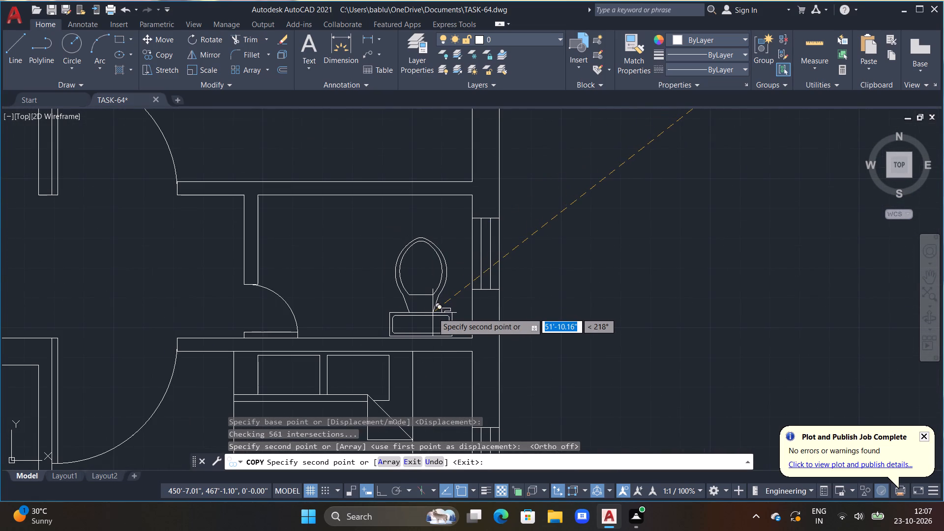
{"action": "left_click", "coordinate": [433, 313]}
{"action": "key", "text": "Escape"}
Delete the original toilet block outside the floor plan.
{"action": "scroll", "coordinate": [433, 313], "scroll_direction": "down", "scroll_amount": 3}
{"action": "scroll", "coordinate": [580, 176], "scroll_direction": "down", "scroll_amount": 3}
{"action": "middle_click_drag", "start_coordinate": [578, 188], "coordinate": [534, 236]}
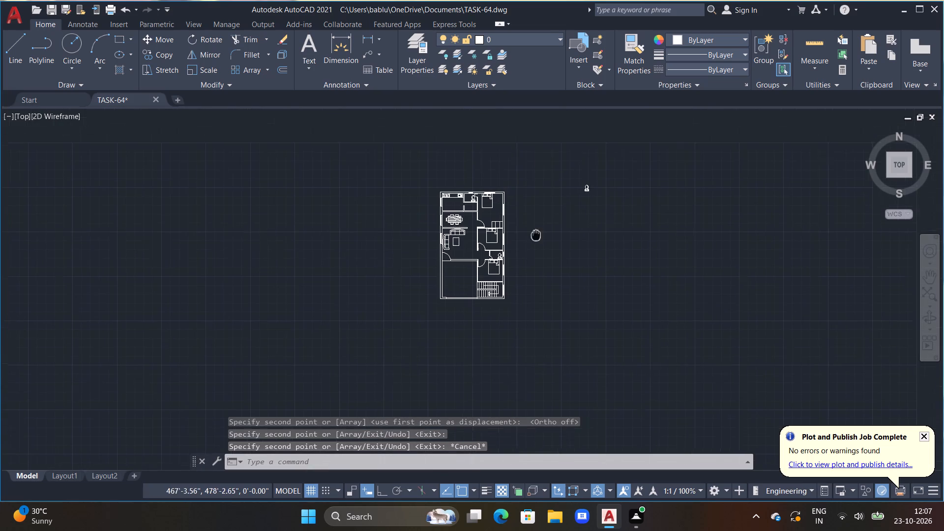
{"action": "middle_click_drag", "start_coordinate": [534, 236], "coordinate": [532, 236]}
{"action": "left_click_drag", "start_coordinate": [573, 177], "coordinate": [605, 196]}
{"action": "key", "text": "Delete"}
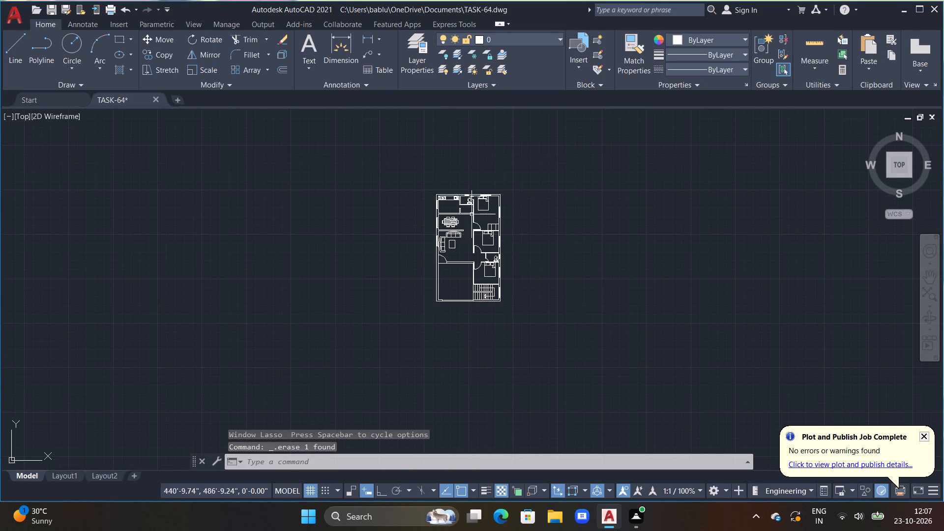
Move the upper bathroom's toilet straight down about 0.82" so its tank sits flush against the bottom wall.
{"action": "scroll", "coordinate": [462, 201], "scroll_direction": "up", "scroll_amount": 8}
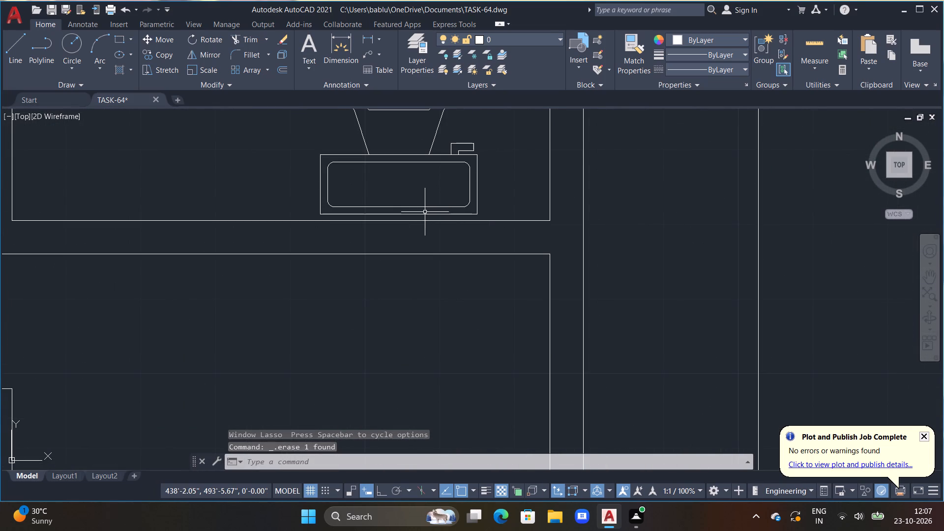
{"action": "left_click", "coordinate": [421, 214]}
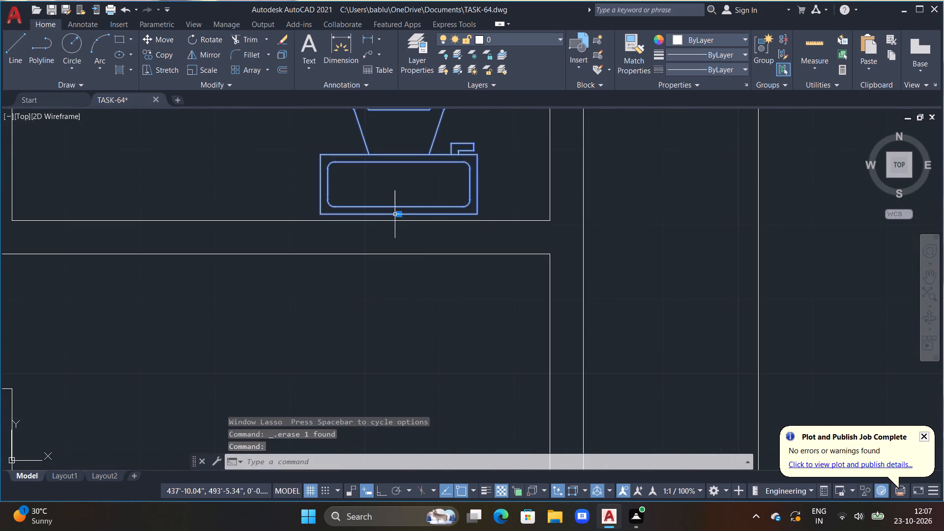
{"action": "left_click", "coordinate": [398, 214]}
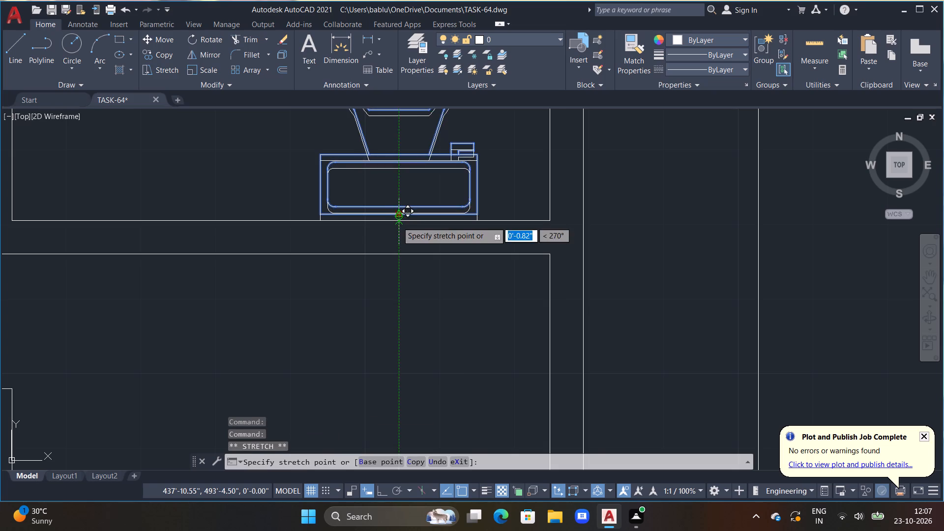
{"action": "left_click", "coordinate": [397, 222]}
Move the lower bathroom's toilet straight down so its tank sits flush against the bottom wall.
{"action": "scroll", "coordinate": [402, 223], "scroll_direction": "down", "scroll_amount": 4}
{"action": "scroll", "coordinate": [533, 267], "scroll_direction": "down", "scroll_amount": 1}
{"action": "middle_click_drag", "start_coordinate": [531, 257], "coordinate": [520, 191]}
{"action": "scroll", "coordinate": [523, 200], "scroll_direction": "up", "scroll_amount": 1}
{"action": "scroll", "coordinate": [520, 184], "scroll_direction": "down", "scroll_amount": 1}
{"action": "middle_click_drag", "start_coordinate": [530, 335], "coordinate": [495, 209]}
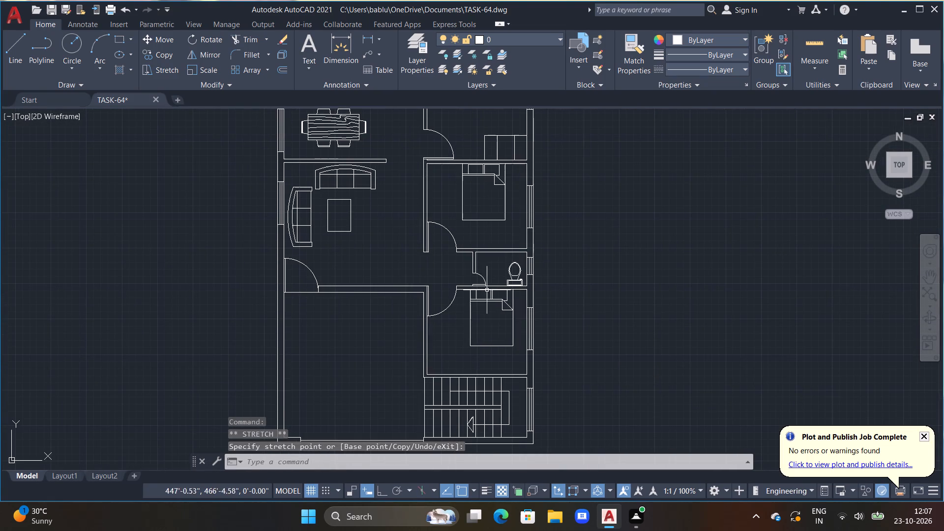
{"action": "scroll", "coordinate": [520, 289], "scroll_direction": "up", "scroll_amount": 5}
{"action": "left_click", "coordinate": [495, 287]}
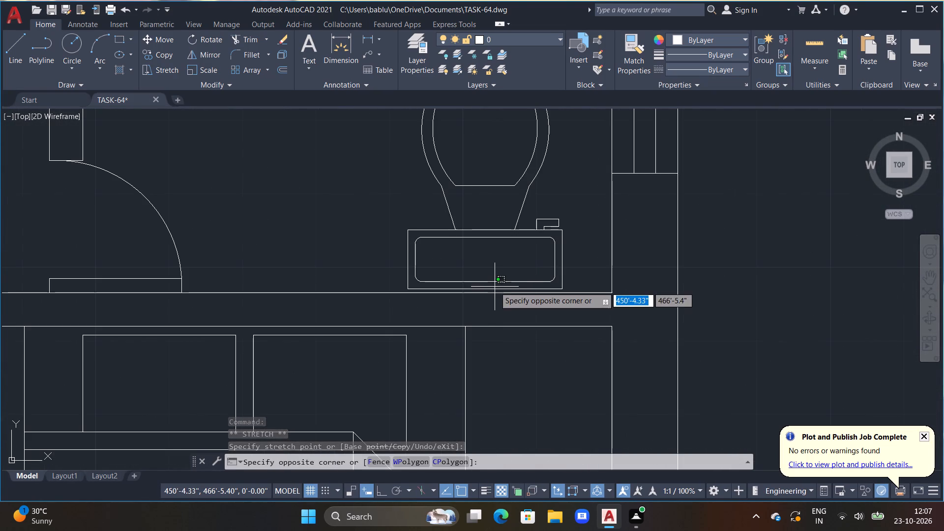
{"action": "left_click", "coordinate": [489, 292]}
{"action": "left_click", "coordinate": [484, 289]}
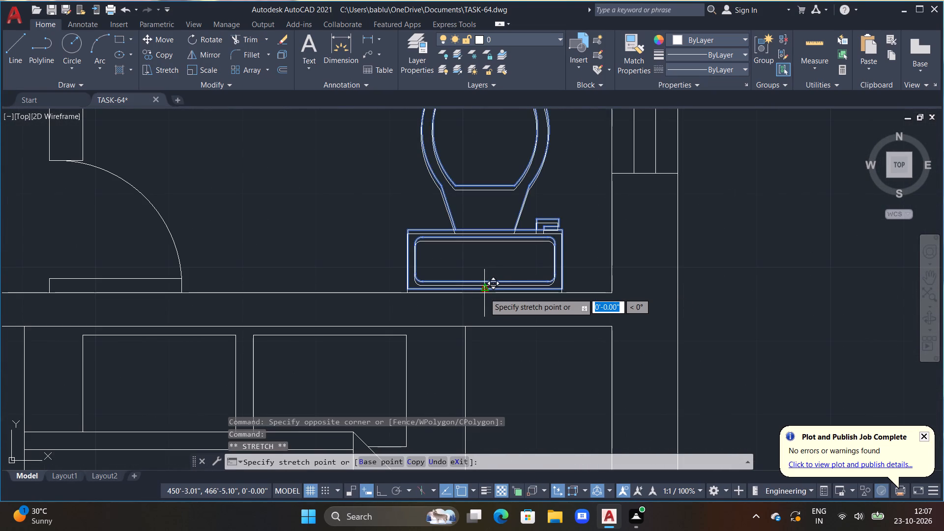
{"action": "left_click", "coordinate": [484, 293]}
{"action": "key", "text": "Escape"}
{"action": "scroll", "coordinate": [496, 285], "scroll_direction": "down", "scroll_amount": 3}
{"action": "key", "text": "Escape"}
{"action": "key", "text": "Escape"}
{"action": "scroll", "coordinate": [423, 272], "scroll_direction": "down", "scroll_amount": 1}
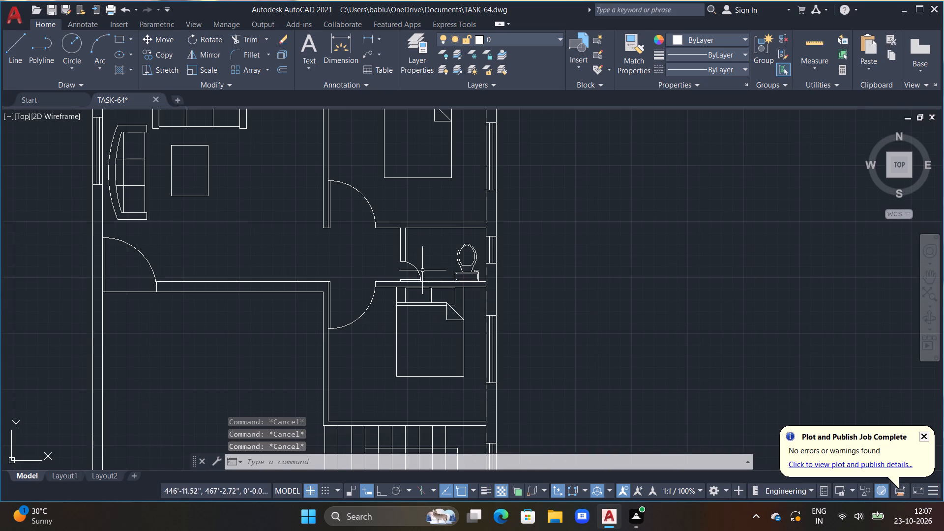
{"action": "key", "text": "Escape"}
{"action": "scroll", "coordinate": [386, 273], "scroll_direction": "down", "scroll_amount": 2}
{"action": "middle_click_drag", "start_coordinate": [367, 269], "coordinate": [475, 294]}
{"action": "key", "text": "Escape"}
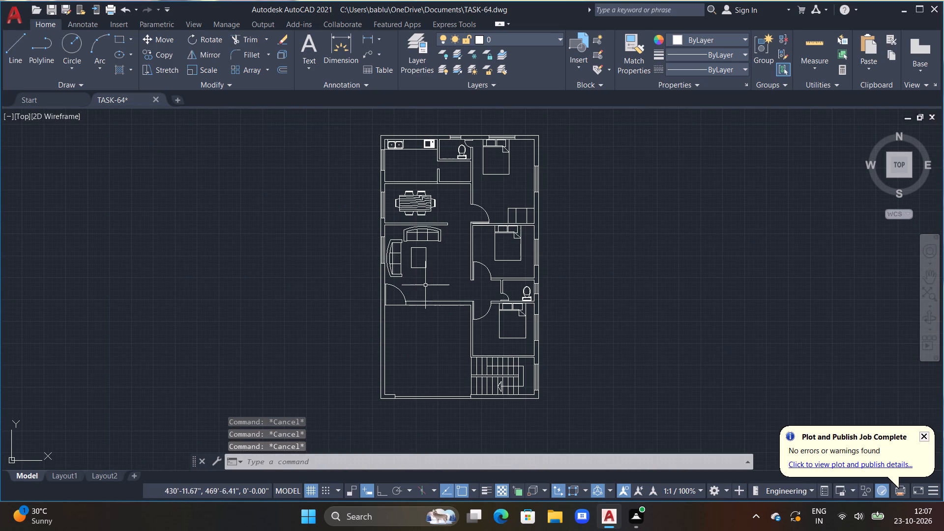
Draw a 4.5" vertical line across the wall between the kitchen and the dining area, above the dining table.
{"action": "middle_click_drag", "start_coordinate": [413, 216], "coordinate": [419, 307]}
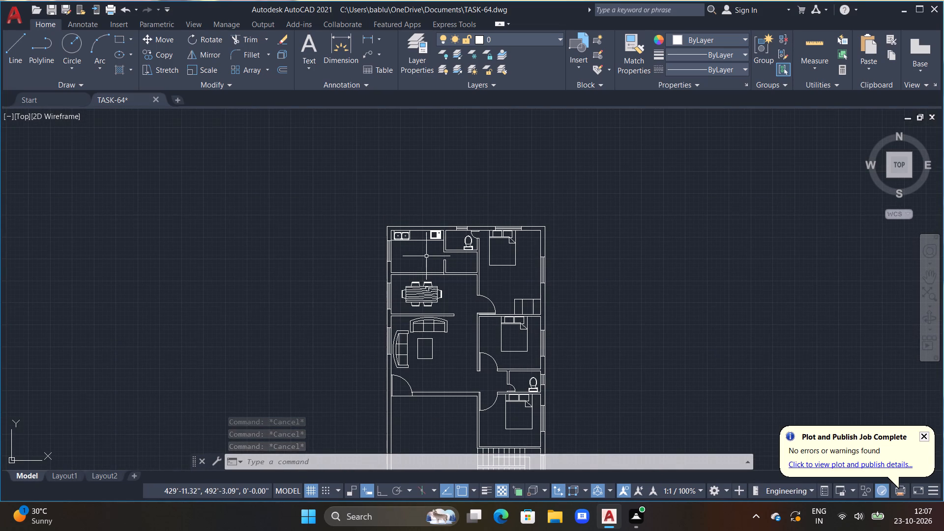
{"action": "scroll", "coordinate": [426, 235], "scroll_direction": "up", "scroll_amount": 3}
{"action": "scroll", "coordinate": [359, 217], "scroll_direction": "down", "scroll_amount": 2}
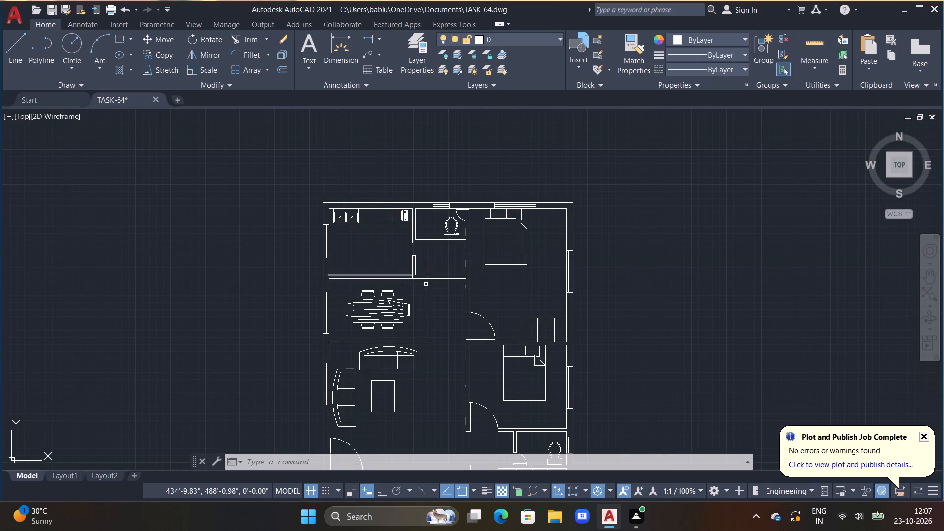
{"action": "scroll", "coordinate": [382, 276], "scroll_direction": "up", "scroll_amount": 1}
{"action": "middle_click_drag", "start_coordinate": [379, 276], "coordinate": [428, 233]}
{"action": "scroll", "coordinate": [428, 233], "scroll_direction": "up", "scroll_amount": 1}
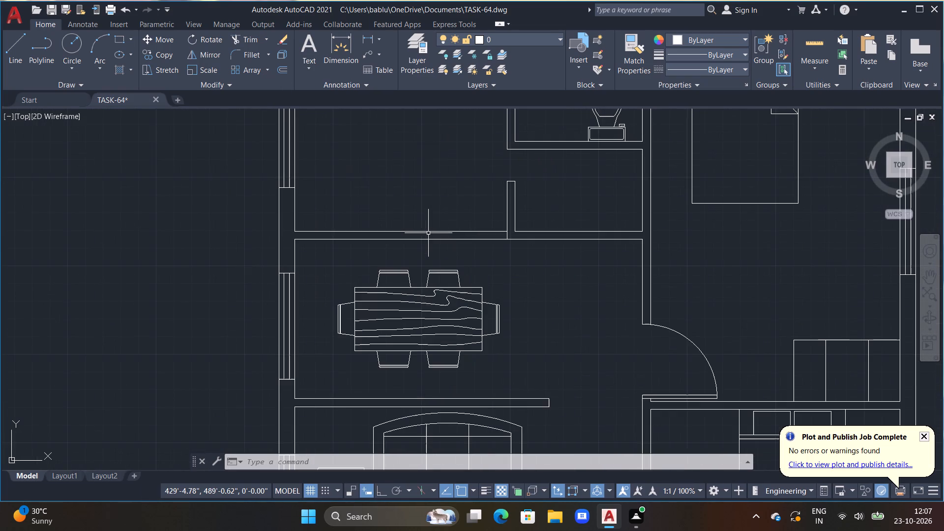
{"action": "scroll", "coordinate": [428, 233], "scroll_direction": "up", "scroll_amount": 1}
{"action": "type", "text": "L"}
{"action": "key", "text": "space"}
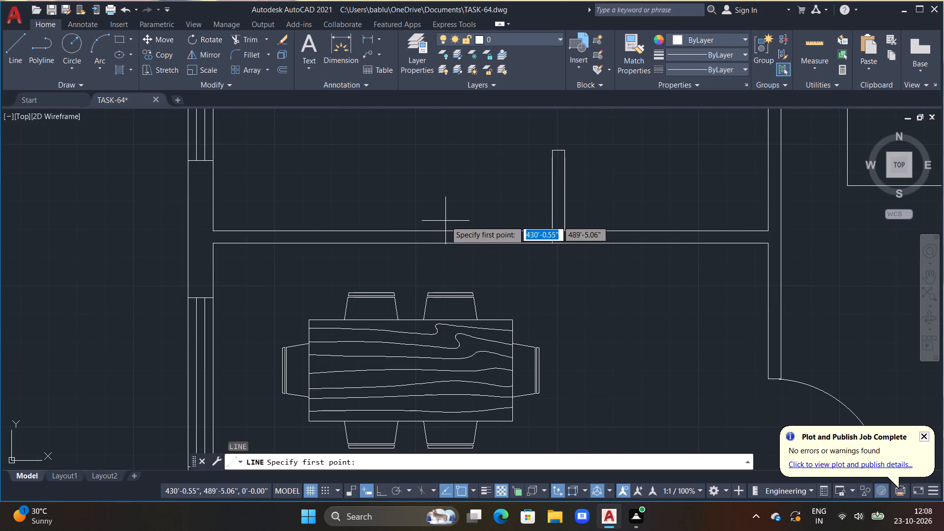
{"action": "left_click", "coordinate": [381, 232]}
{"action": "left_click", "coordinate": [383, 245]}
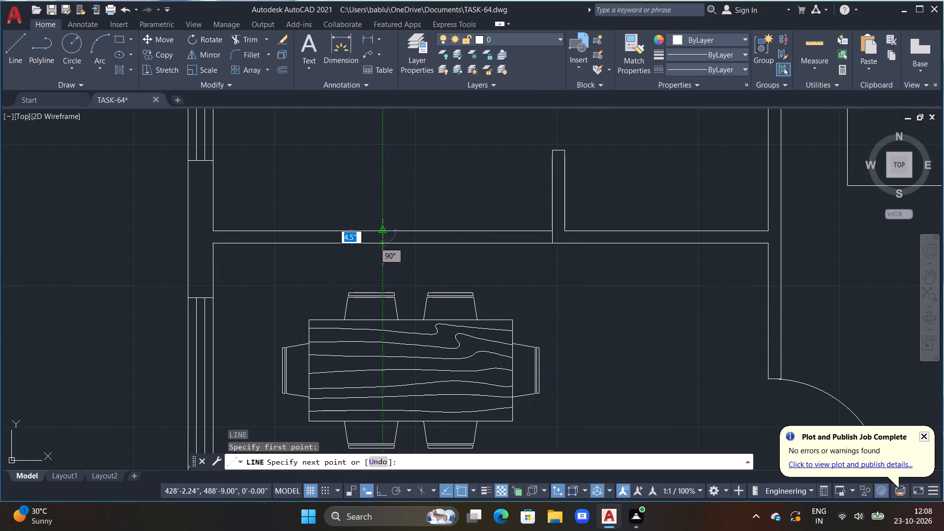
{"action": "key", "text": "Escape"}
Trim both wall lines between the short cross line and the stub partition to open a passage from dining area to kitchen.
{"action": "key", "text": "t"}
{"action": "key", "text": "r"}
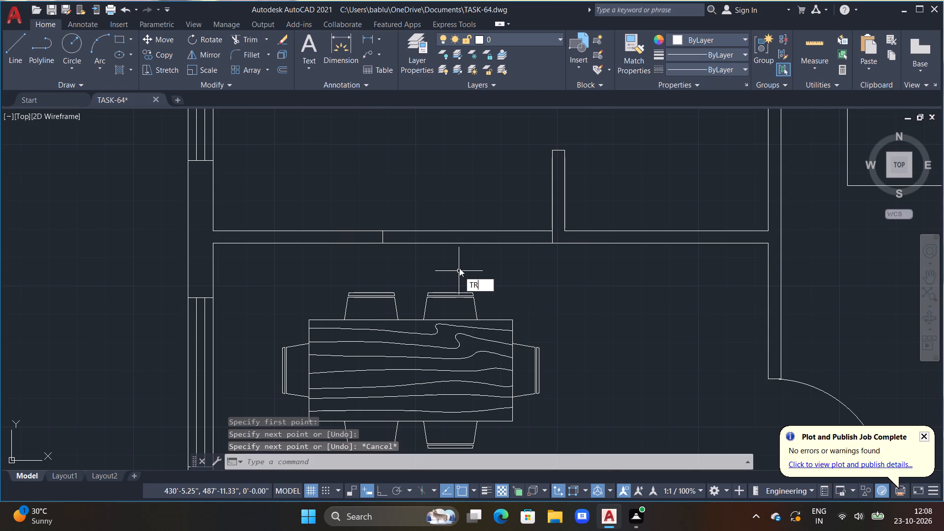
{"action": "key", "text": "space"}
{"action": "left_click_drag", "start_coordinate": [454, 249], "coordinate": [449, 203]}
{"action": "scroll", "coordinate": [477, 226], "scroll_direction": "down", "scroll_amount": 2}
{"action": "key", "text": "Escape"}
{"action": "key", "text": "Escape"}
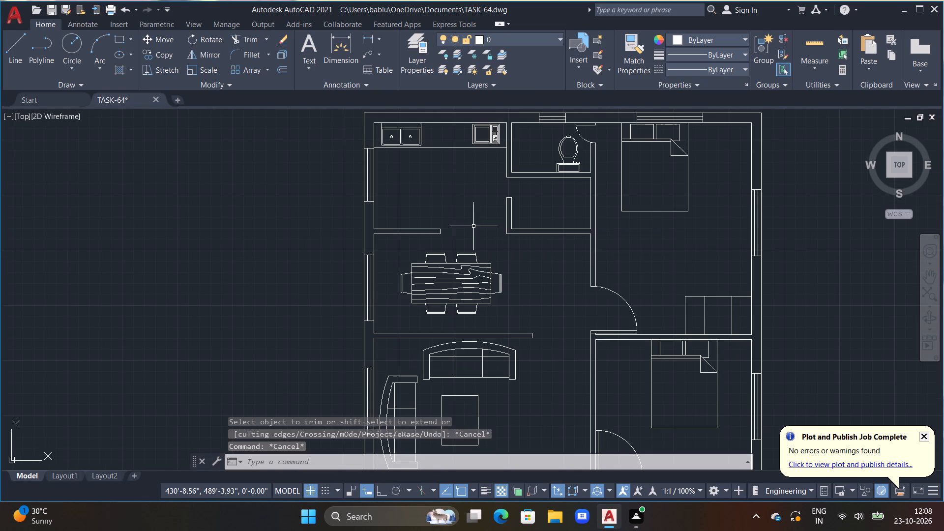
Add a multiline text label in the kitchen reading KITCHEN with 10'X8' on the second line.
{"action": "middle_click_drag", "start_coordinate": [457, 208], "coordinate": [425, 216]}
{"action": "key", "text": "Escape"}
{"action": "left_click", "coordinate": [308, 45]}
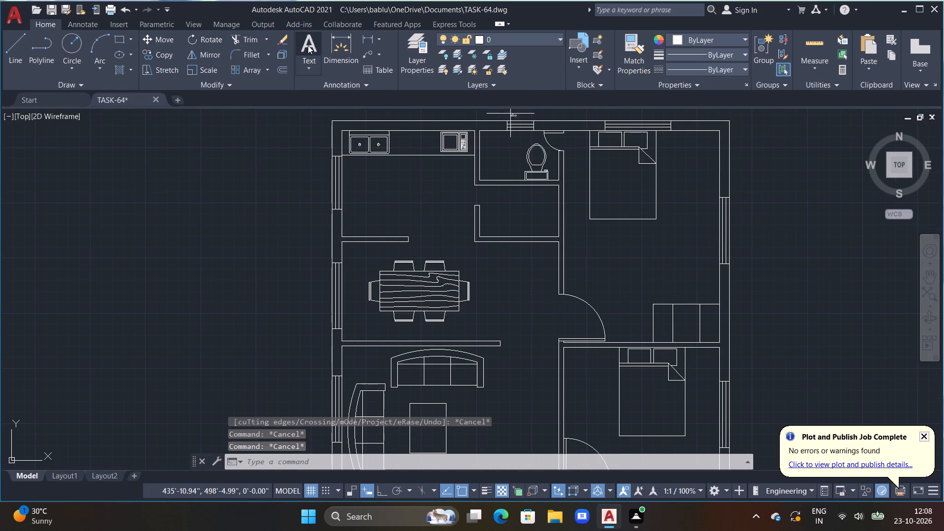
{"action": "scroll", "coordinate": [375, 177], "scroll_direction": "down", "scroll_amount": 1}
{"action": "scroll", "coordinate": [375, 177], "scroll_direction": "up", "scroll_amount": 3}
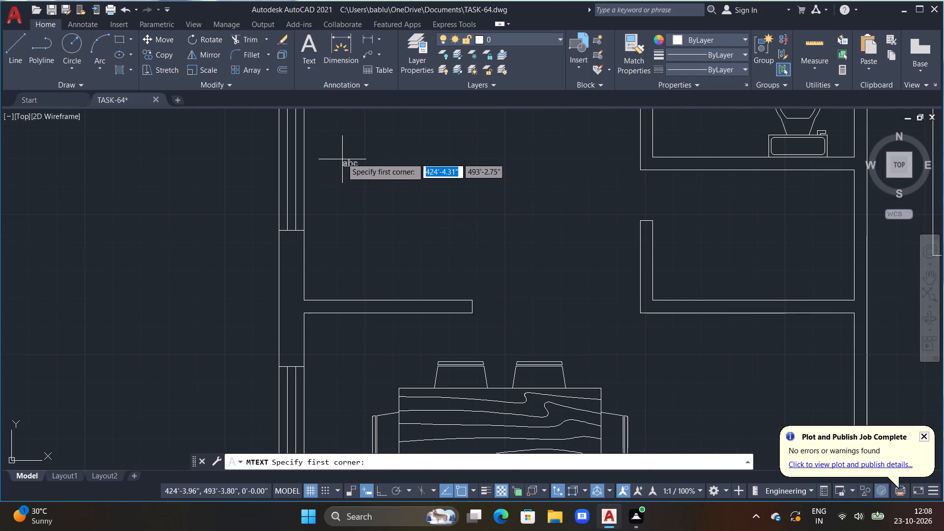
{"action": "left_click_drag", "start_coordinate": [340, 152], "coordinate": [348, 156]}
{"action": "left_click", "coordinate": [492, 209]}
{"action": "key", "text": "space"}
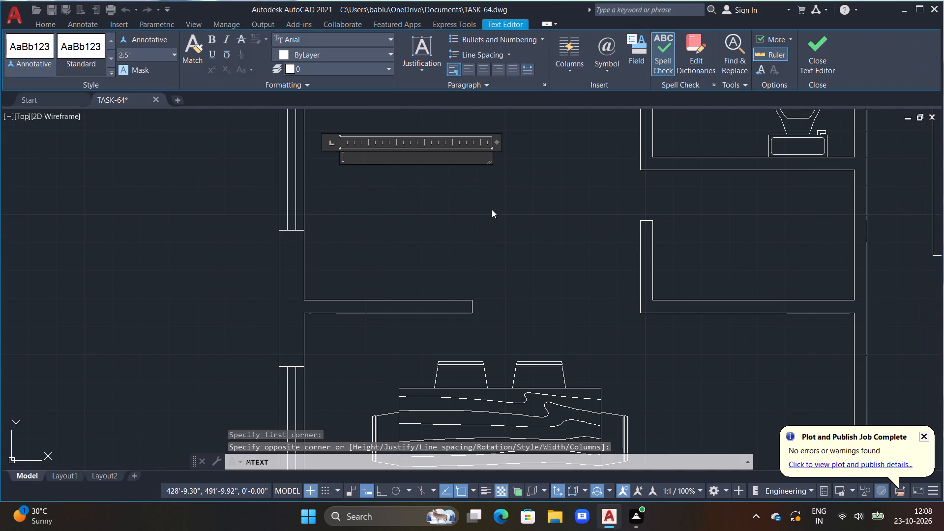
{"action": "type", "text": "KITCHEN"}
{"action": "key", "text": "Return"}
{"action": "type", "text": "10'X8'"}
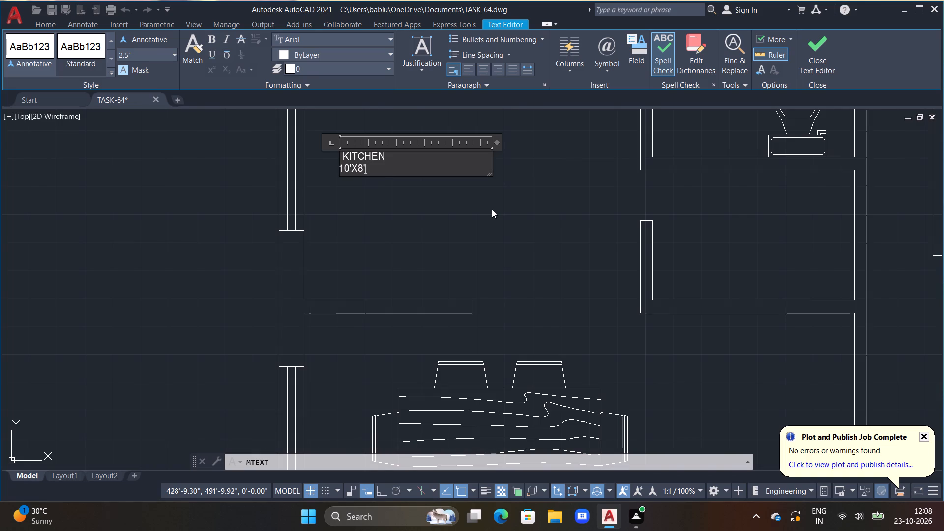
Indent the label's 10'X8' line with two spaces beneath KITCHEN.
{"action": "scroll", "coordinate": [492, 209], "scroll_direction": "up", "scroll_amount": 3}
{"action": "scroll", "coordinate": [474, 215], "scroll_direction": "down", "scroll_amount": 3}
{"action": "middle_click_drag", "start_coordinate": [422, 200], "coordinate": [467, 259]}
{"action": "scroll", "coordinate": [427, 239], "scroll_direction": "up", "scroll_amount": 2}
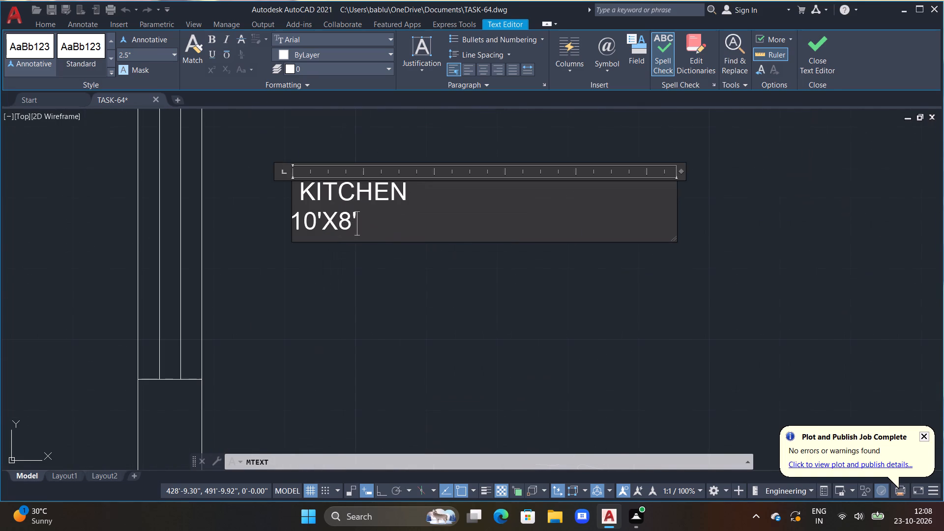
{"action": "left_click", "coordinate": [296, 226]}
{"action": "key", "text": "space"}
{"action": "key", "text": "space"}
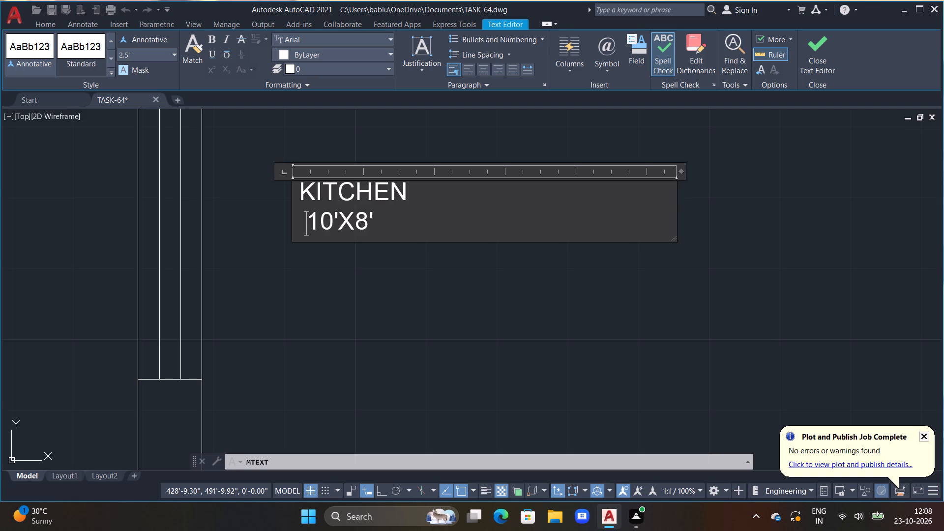
Change the font of both lines of the kitchen label to Times New Roman.
{"action": "left_click_drag", "start_coordinate": [298, 189], "coordinate": [385, 232]}
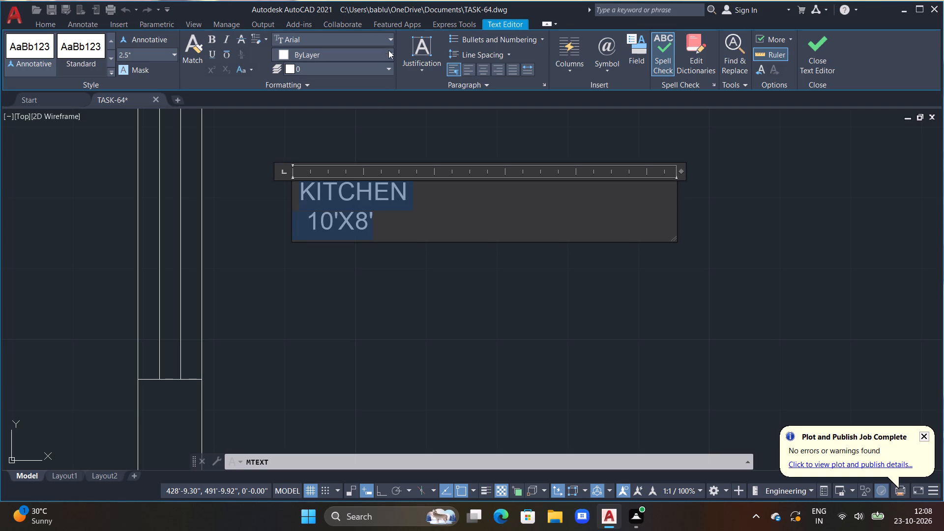
{"action": "left_click", "coordinate": [388, 40]}
{"action": "scroll", "coordinate": [359, 133], "scroll_direction": "down", "scroll_amount": 8}
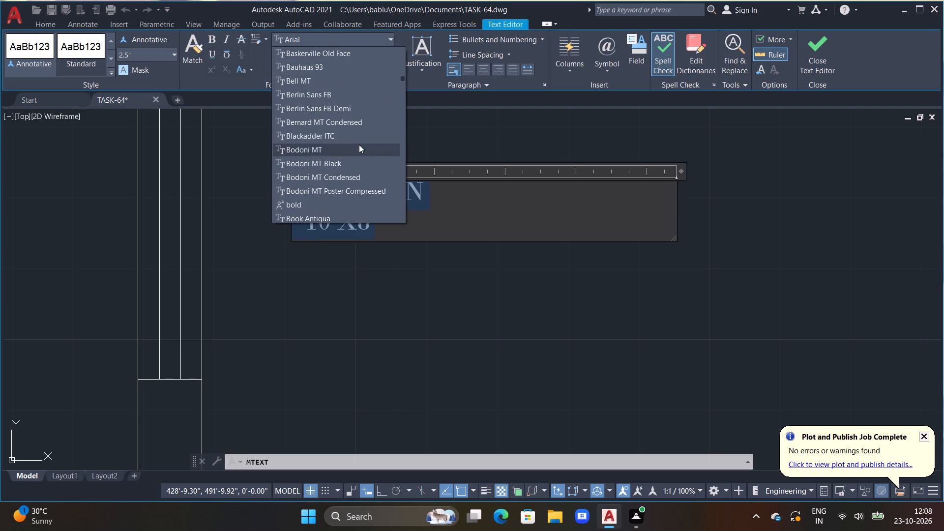
{"action": "scroll", "coordinate": [359, 145], "scroll_direction": "down", "scroll_amount": 17}
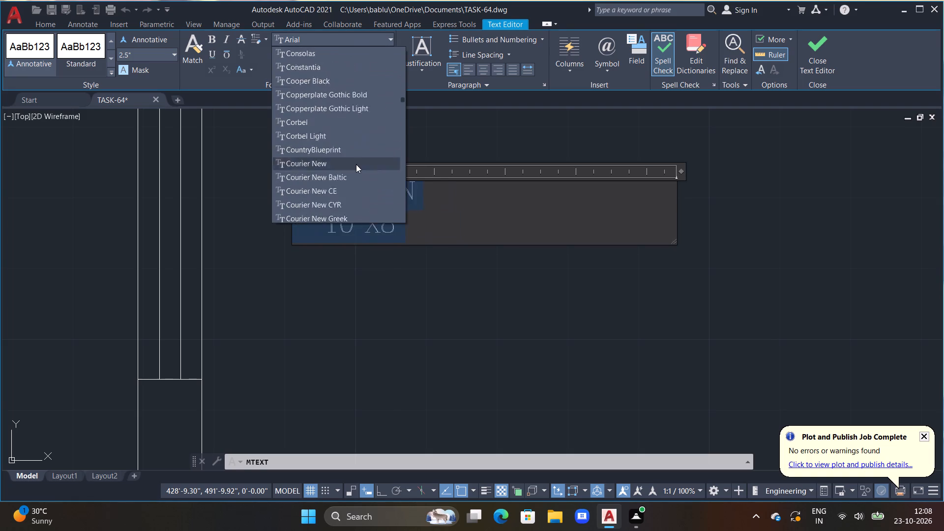
{"action": "scroll", "coordinate": [356, 164], "scroll_direction": "down", "scroll_amount": 11}
{"action": "scroll", "coordinate": [356, 164], "scroll_direction": "down", "scroll_amount": 15}
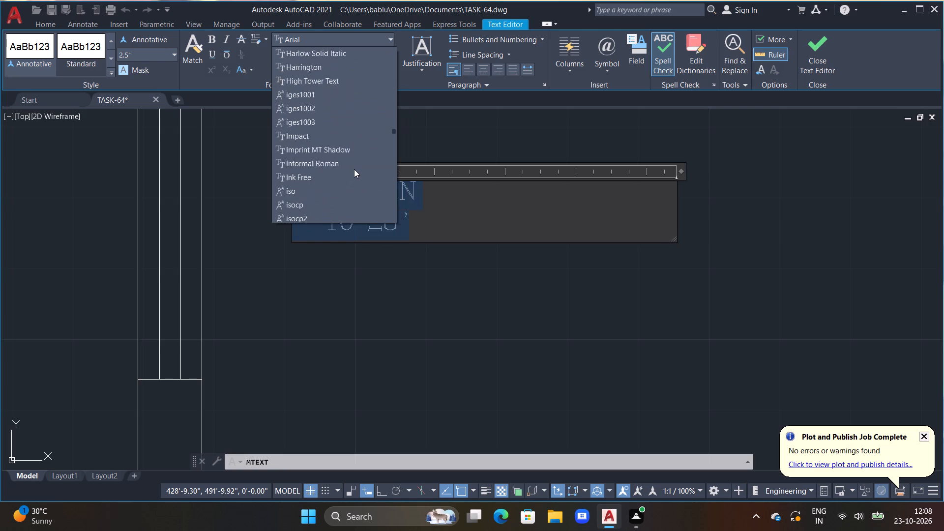
{"action": "scroll", "coordinate": [354, 170], "scroll_direction": "down", "scroll_amount": 10}
{"action": "scroll", "coordinate": [351, 175], "scroll_direction": "down", "scroll_amount": 17}
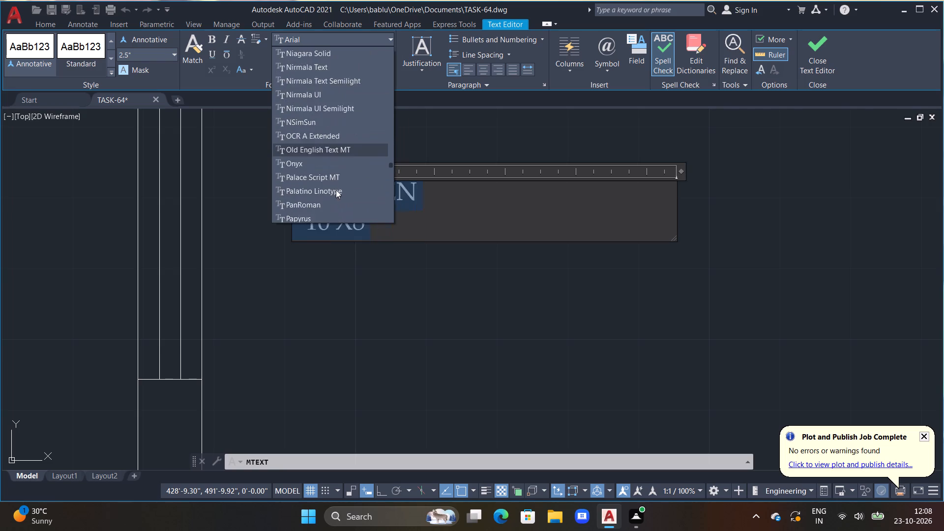
{"action": "scroll", "coordinate": [336, 190], "scroll_direction": "down", "scroll_amount": 18}
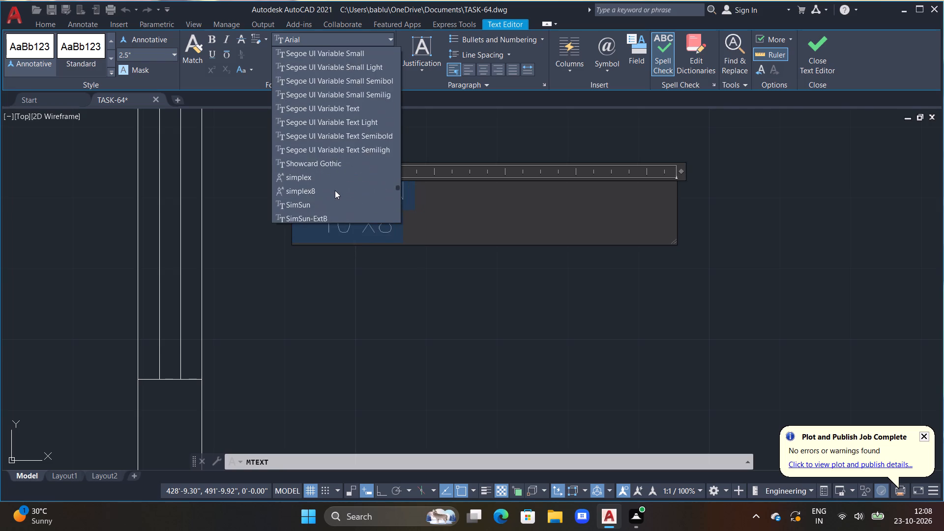
{"action": "scroll", "coordinate": [335, 190], "scroll_direction": "down", "scroll_amount": 15}
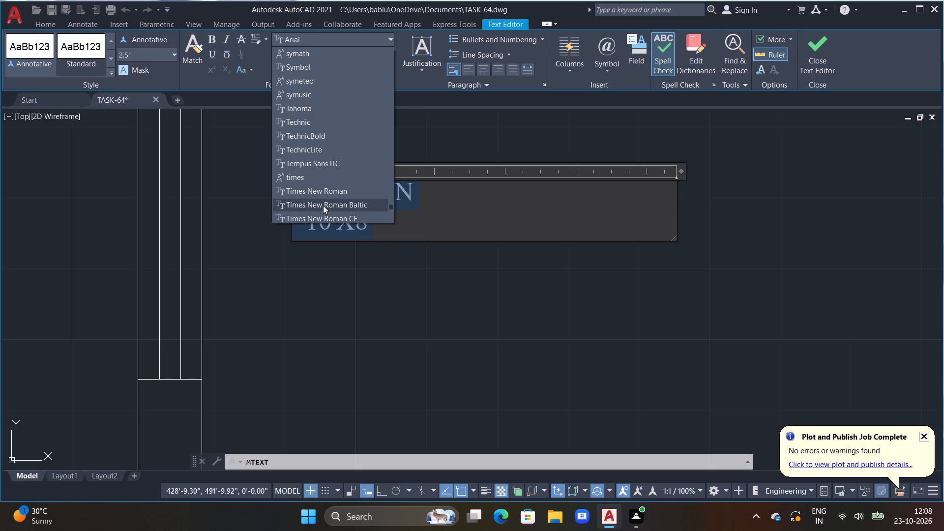
{"action": "left_click", "coordinate": [324, 195]}
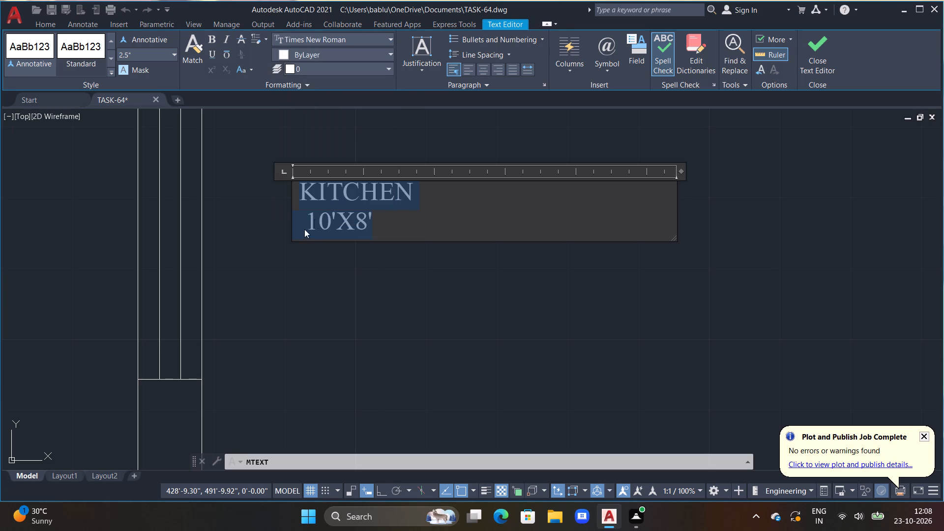
Indent the label's 10'X8' line by one more space beneath KITCHEN.
{"action": "left_click", "coordinate": [303, 232]}
{"action": "key", "text": "space"}
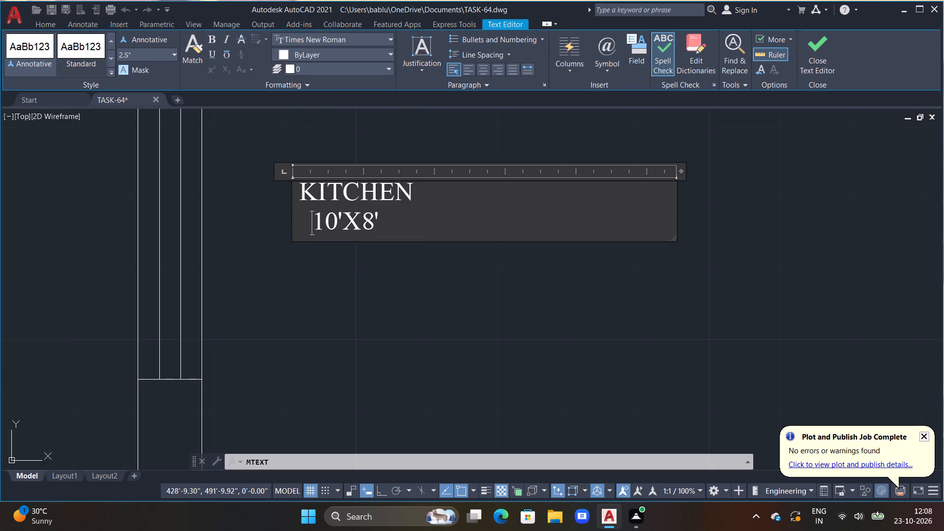
{"action": "key", "text": "space"}
{"action": "key", "text": "BackSpace"}
{"action": "left_click", "coordinate": [295, 236]}
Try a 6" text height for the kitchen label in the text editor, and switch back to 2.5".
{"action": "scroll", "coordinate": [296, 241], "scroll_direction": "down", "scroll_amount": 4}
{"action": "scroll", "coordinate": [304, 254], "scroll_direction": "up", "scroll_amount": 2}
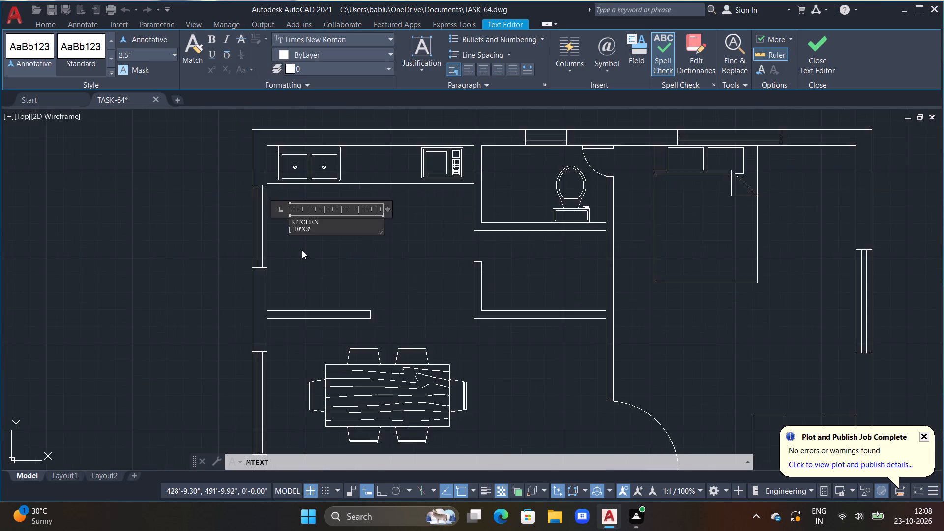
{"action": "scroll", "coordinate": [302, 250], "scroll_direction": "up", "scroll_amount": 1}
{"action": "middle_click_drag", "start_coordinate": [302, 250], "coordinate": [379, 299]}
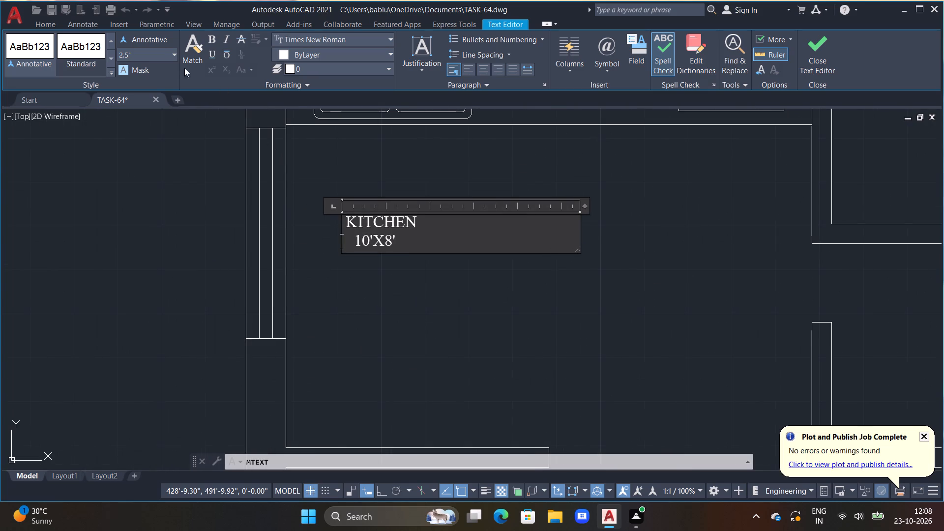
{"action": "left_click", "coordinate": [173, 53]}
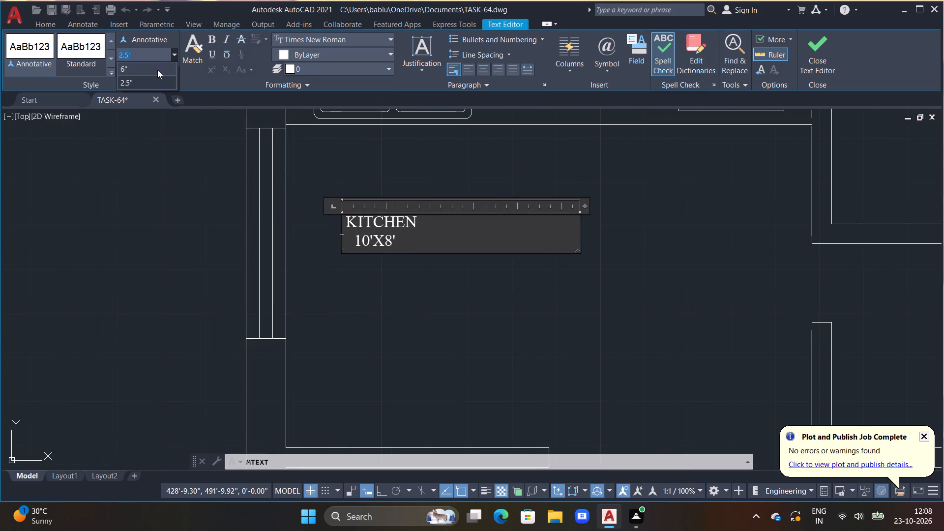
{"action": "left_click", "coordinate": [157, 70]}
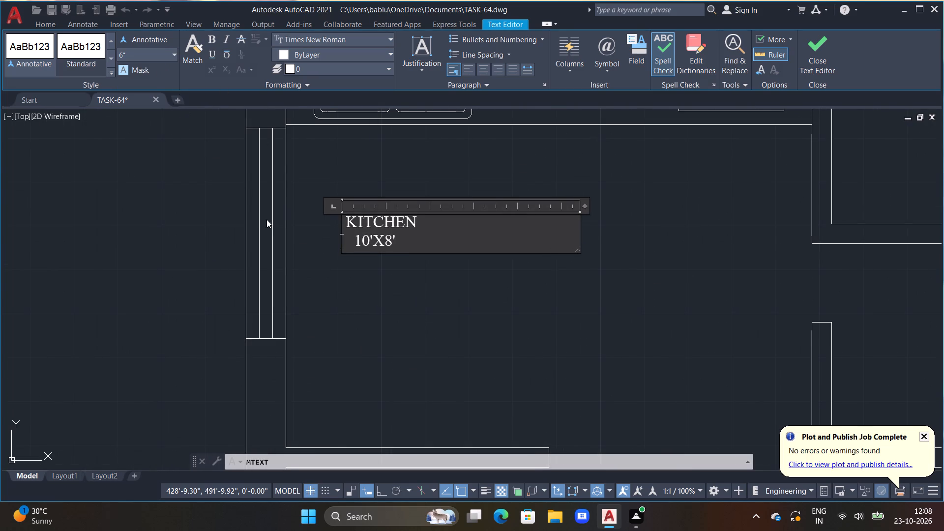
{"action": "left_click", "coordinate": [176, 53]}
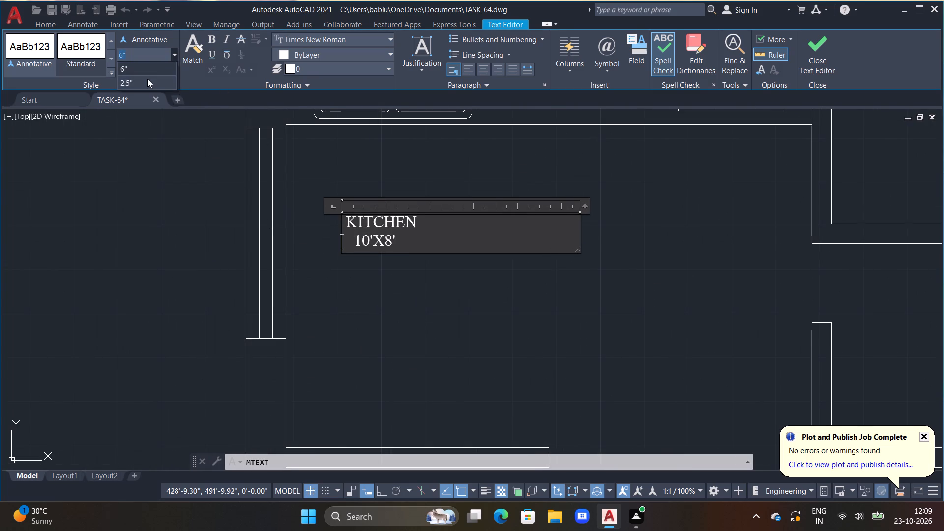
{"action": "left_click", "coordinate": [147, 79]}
Finish editing the kitchen label and keep its text.
{"action": "key", "text": "Escape"}
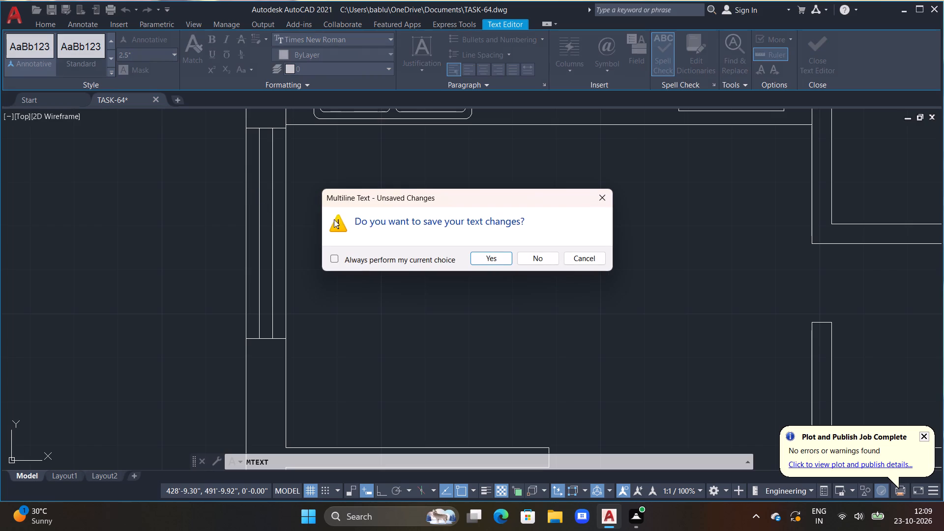
{"action": "left_click", "coordinate": [599, 198]}
{"action": "scroll", "coordinate": [603, 192], "scroll_direction": "up", "scroll_amount": 1}
{"action": "left_click", "coordinate": [605, 188]}
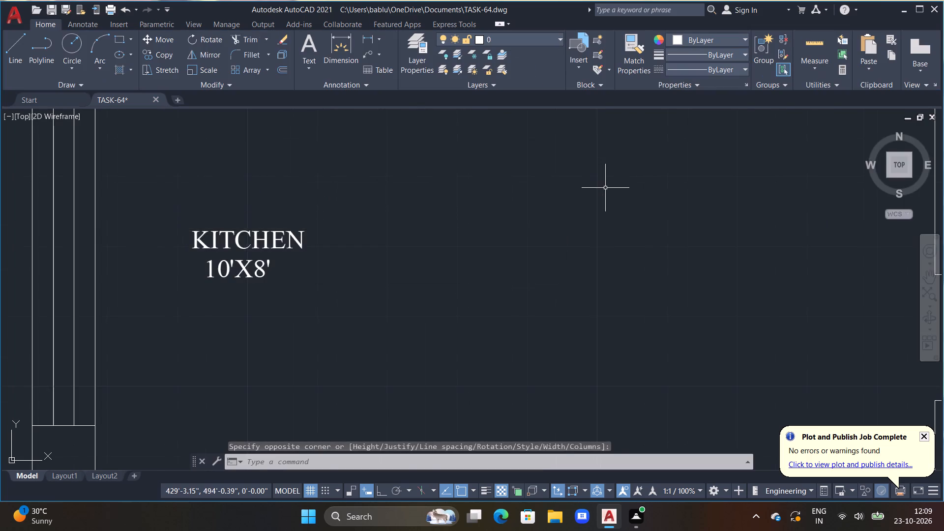
Set the kitchen label's text height to 6" in its object properties.
{"action": "scroll", "coordinate": [605, 197], "scroll_direction": "down", "scroll_amount": 3}
{"action": "middle_click_drag", "start_coordinate": [532, 237], "coordinate": [570, 214]}
{"action": "scroll", "coordinate": [563, 198], "scroll_direction": "up", "scroll_amount": 2}
{"action": "left_click", "coordinate": [537, 198]}
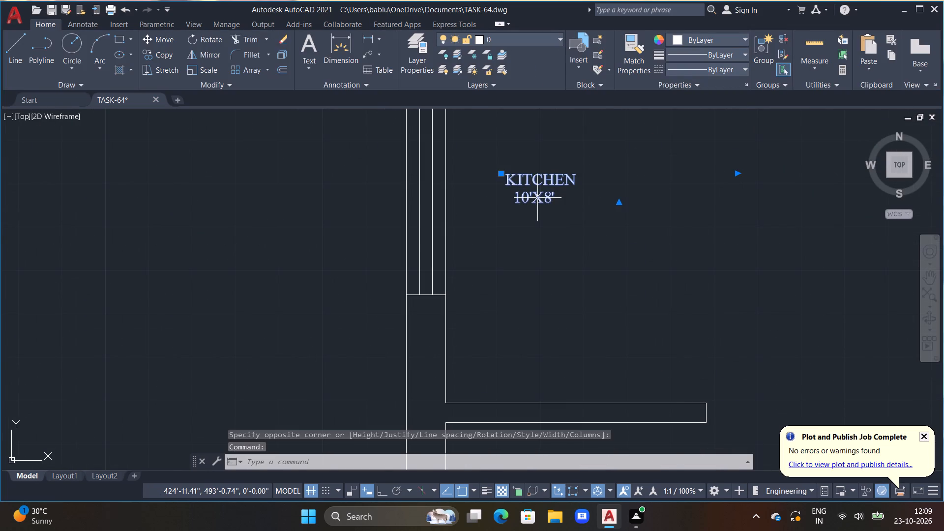
{"action": "right_click", "coordinate": [537, 198]}
{"action": "double_click", "coordinate": [588, 482]}
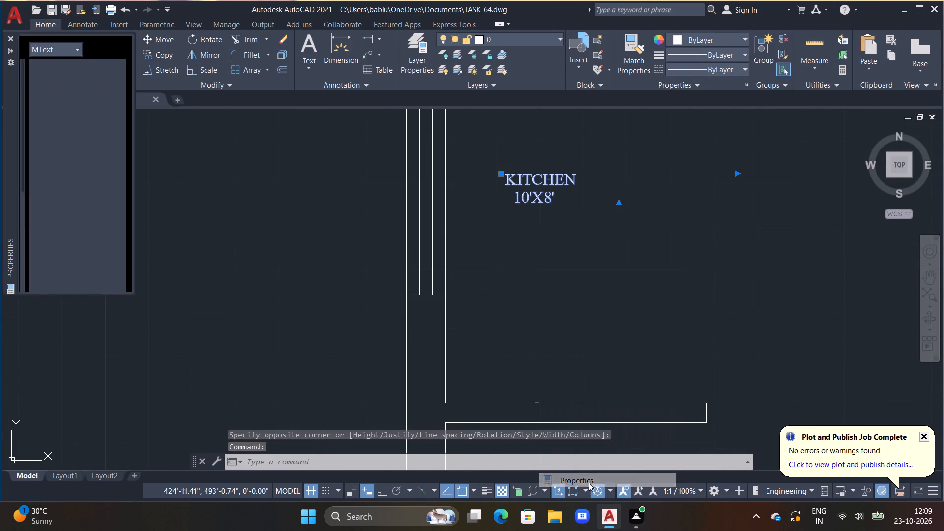
{"action": "left_click", "coordinate": [107, 284]}
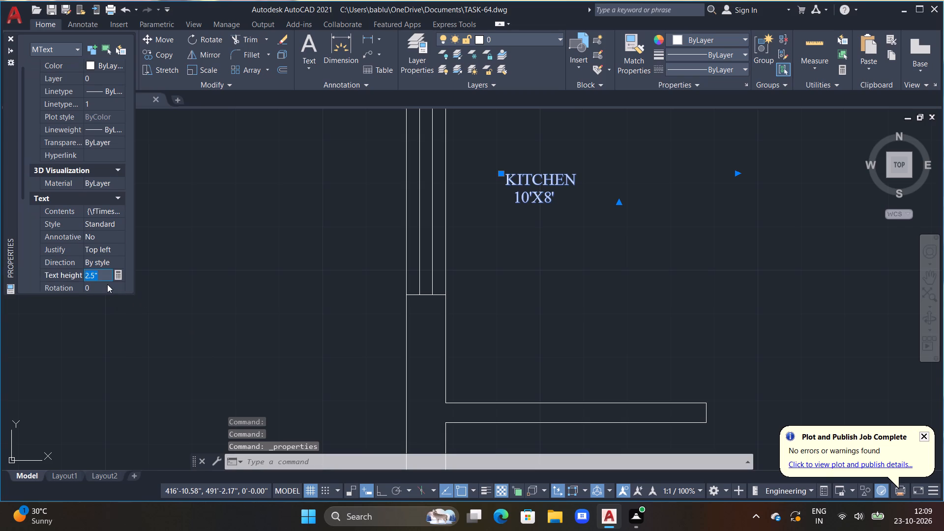
{"action": "key", "text": "BackSpace"}
{"action": "type", "text": "6\""}
{"action": "key", "text": "Return"}
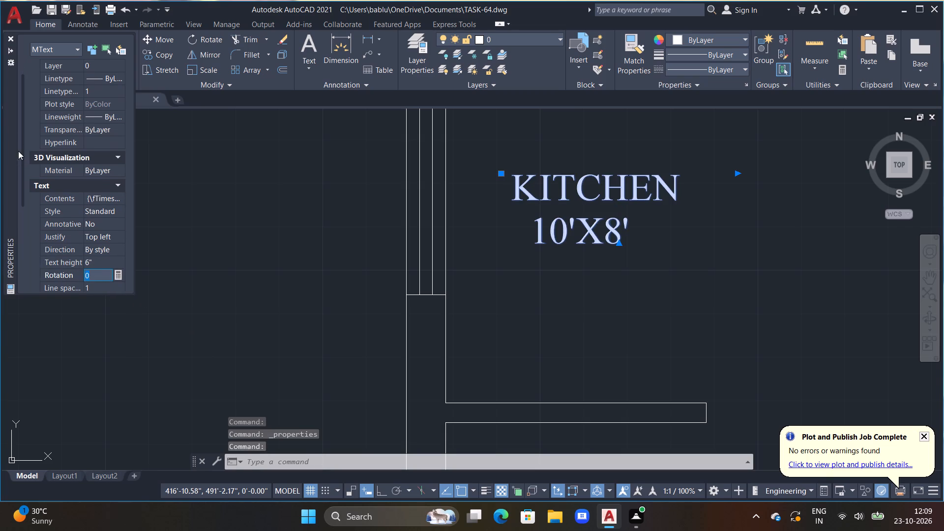
{"action": "left_click", "coordinate": [11, 38]}
{"action": "key", "text": "Escape"}
Move the KITCHEN 10'X8' label toward the middle of the kitchen.
{"action": "scroll", "coordinate": [217, 276], "scroll_direction": "down", "scroll_amount": 3}
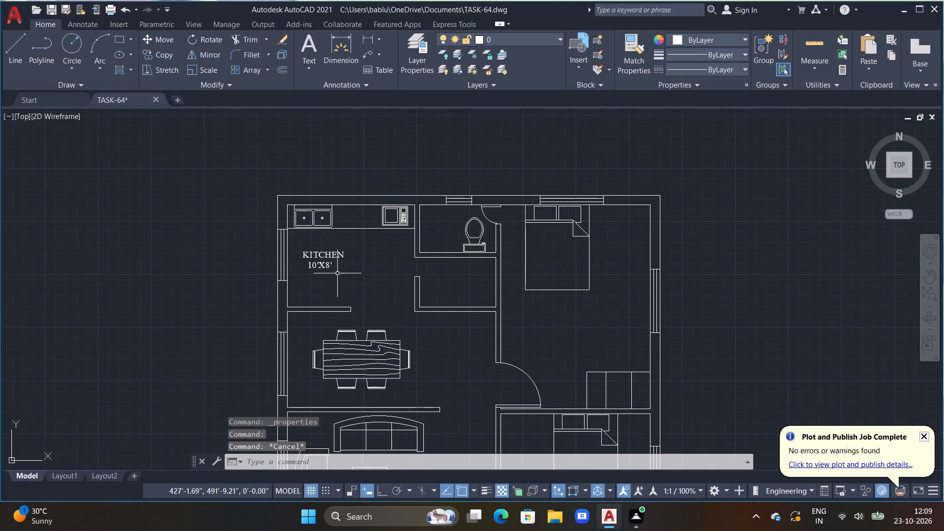
{"action": "left_click", "coordinate": [321, 249]}
{"action": "left_click", "coordinate": [320, 257]}
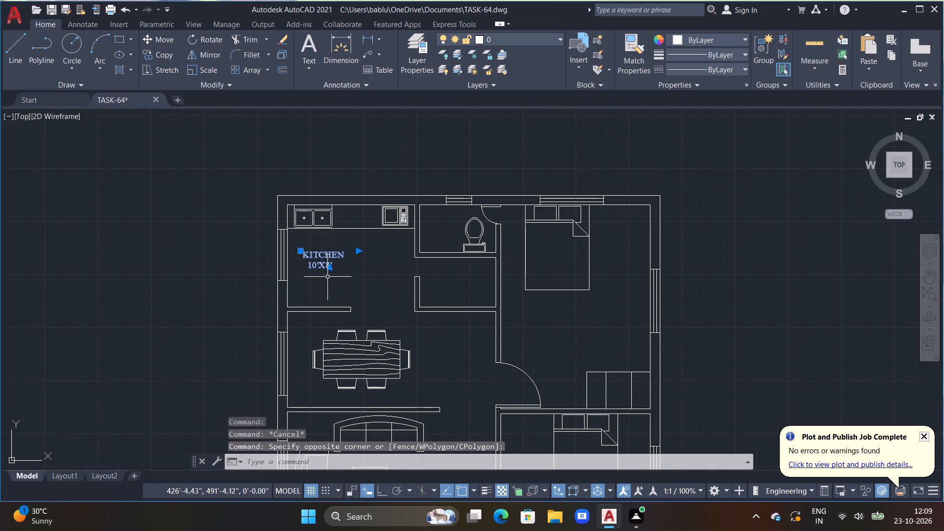
{"action": "type", "text": "M"}
{"action": "key", "text": "space"}
{"action": "double_click", "coordinate": [329, 284]}
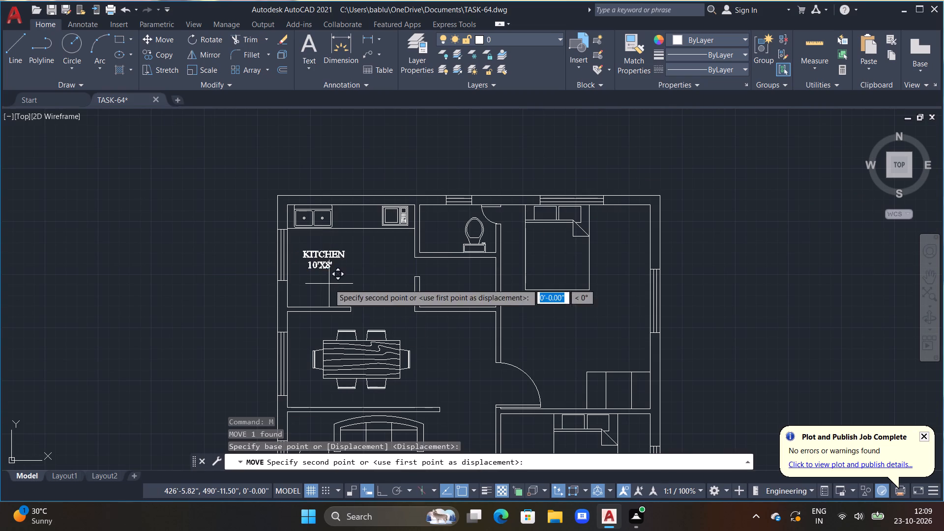
{"action": "left_click", "coordinate": [361, 287]}
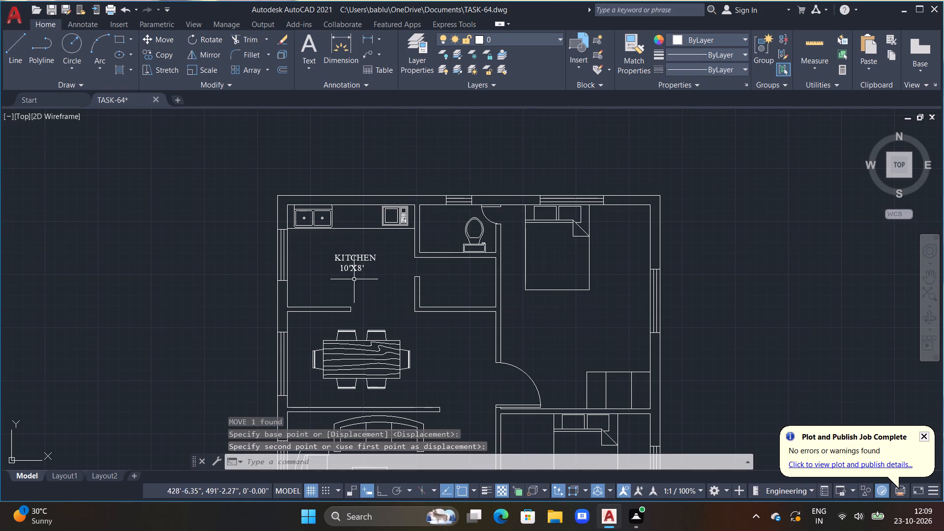
Copy the kitchen label into the toilet next to the kitchen and the small room just below it.
{"action": "left_click", "coordinate": [350, 272]}
{"action": "key", "text": "c"}
{"action": "key", "text": "o"}
{"action": "key", "text": "space"}
{"action": "left_click", "coordinate": [350, 274]}
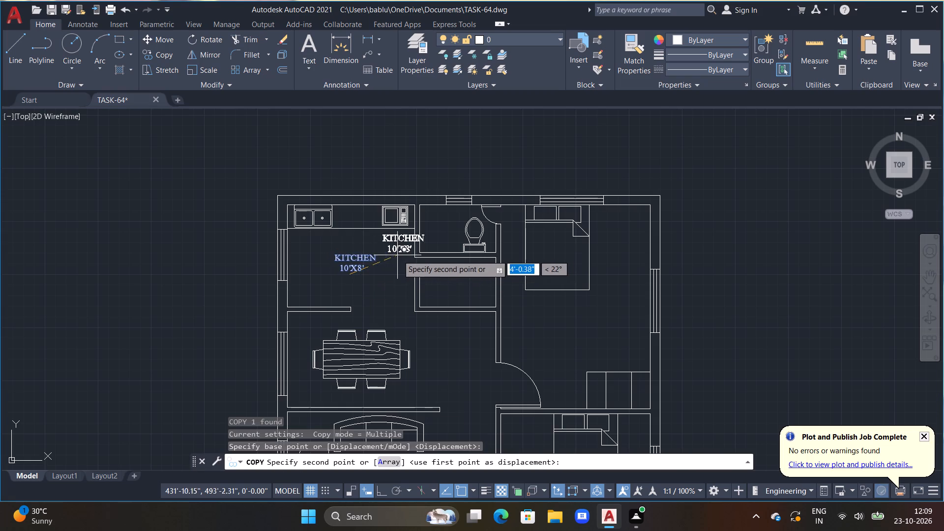
{"action": "scroll", "coordinate": [442, 237], "scroll_direction": "up", "scroll_amount": 2}
{"action": "double_click", "coordinate": [427, 232]}
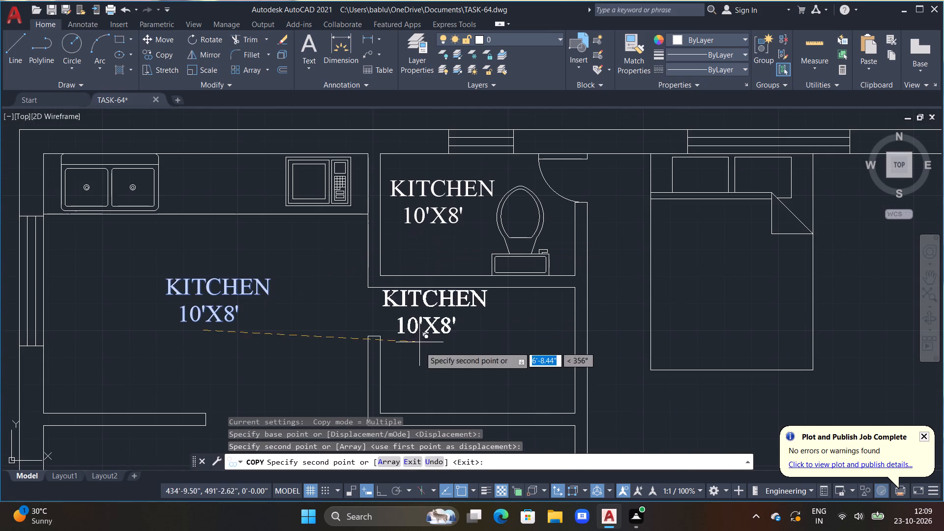
{"action": "left_click", "coordinate": [448, 380]}
Place further copies of the label over the dining table and beside the coffee table in the living room.
{"action": "scroll", "coordinate": [521, 354], "scroll_direction": "down", "scroll_amount": 2}
{"action": "middle_click_drag", "start_coordinate": [511, 364], "coordinate": [510, 351]}
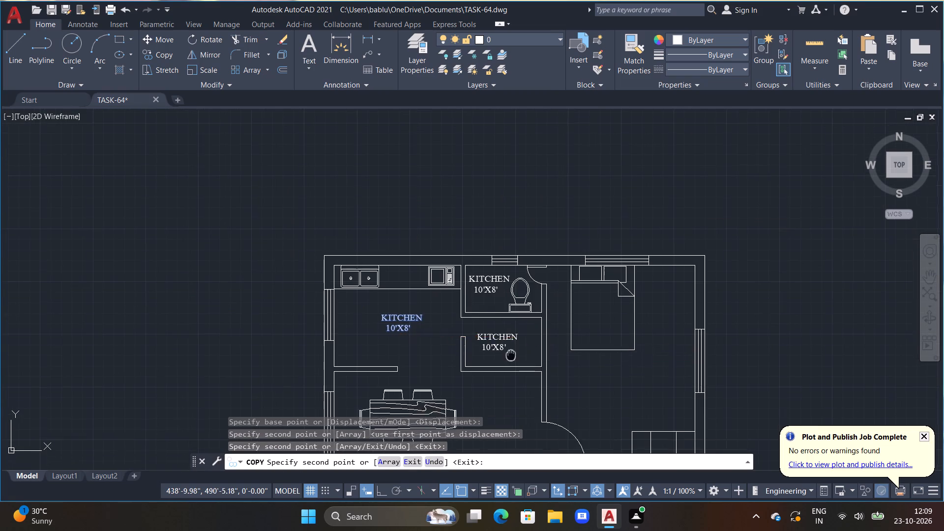
{"action": "middle_click_drag", "start_coordinate": [510, 351], "coordinate": [497, 251]}
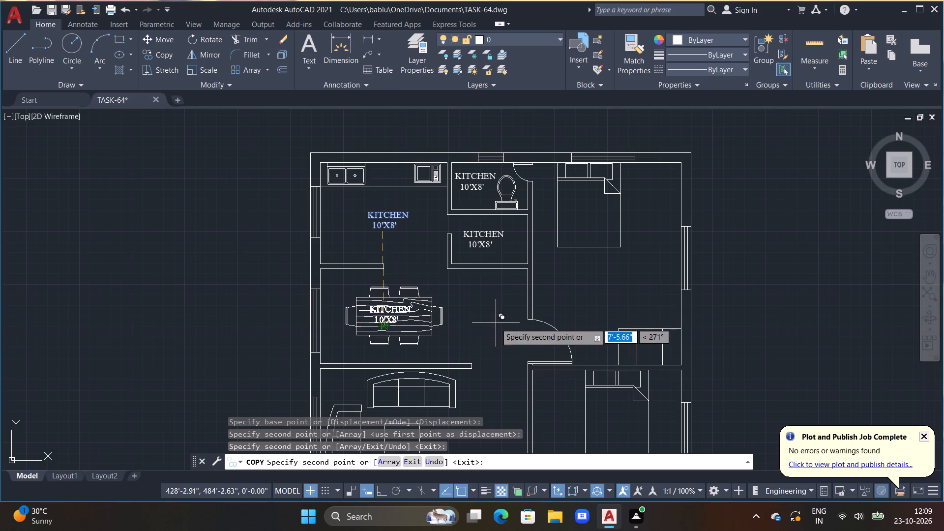
{"action": "left_click", "coordinate": [392, 332]}
{"action": "scroll", "coordinate": [394, 332], "scroll_direction": "down", "scroll_amount": 1}
{"action": "middle_click_drag", "start_coordinate": [445, 304], "coordinate": [439, 259]}
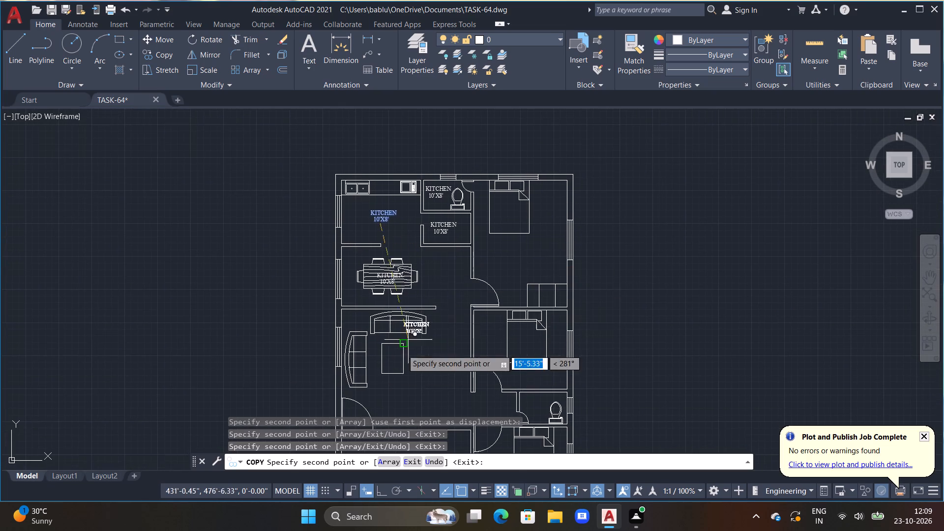
{"action": "middle_click_drag", "start_coordinate": [392, 366], "coordinate": [384, 266]}
{"action": "scroll", "coordinate": [411, 276], "scroll_direction": "up", "scroll_amount": 2}
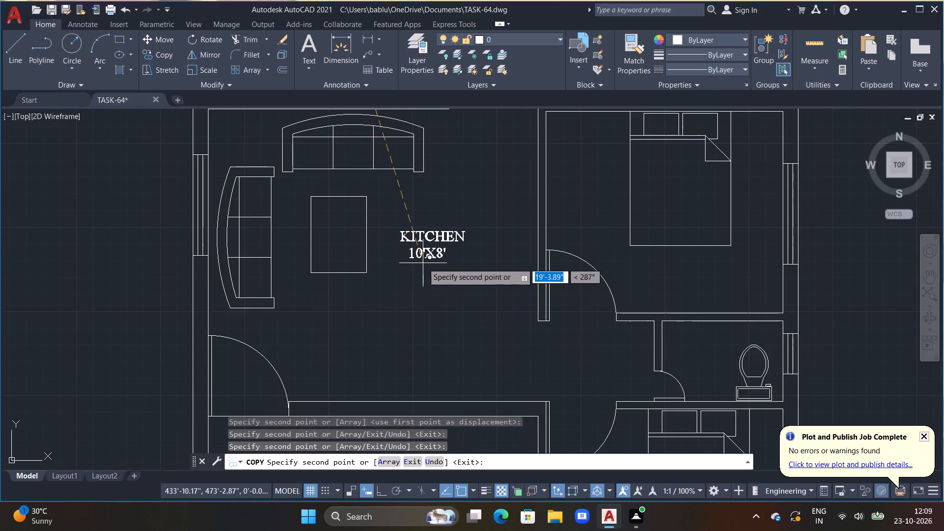
{"action": "double_click", "coordinate": [423, 263]}
Place further copies of the label in the large empty room beside the stairs and below the bed in the lowest bedroom.
{"action": "scroll", "coordinate": [416, 303], "scroll_direction": "down", "scroll_amount": 3}
{"action": "middle_click_drag", "start_coordinate": [405, 318], "coordinate": [425, 266]}
{"action": "scroll", "coordinate": [393, 294], "scroll_direction": "up", "scroll_amount": 1}
{"action": "middle_click_drag", "start_coordinate": [406, 349], "coordinate": [407, 319]}
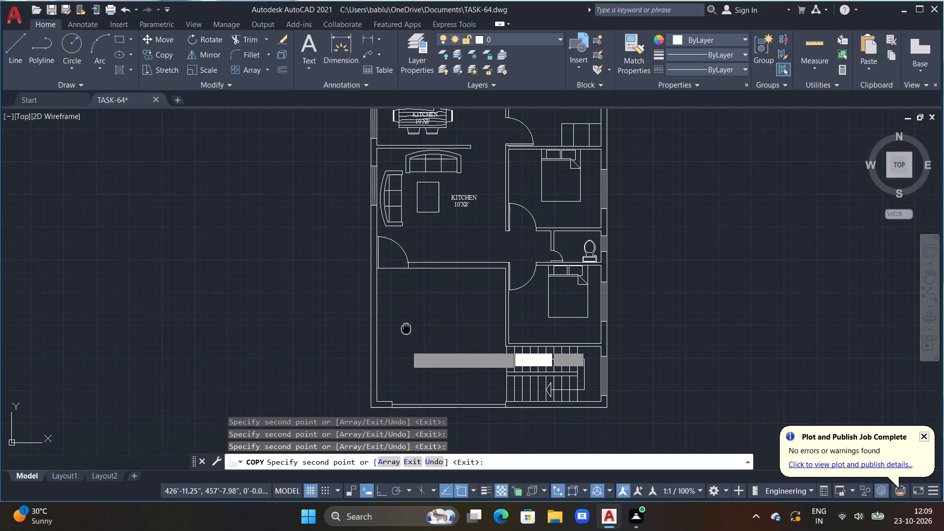
{"action": "middle_click_drag", "start_coordinate": [407, 319], "coordinate": [408, 306]}
{"action": "scroll", "coordinate": [435, 323], "scroll_direction": "up", "scroll_amount": 2}
{"action": "left_click", "coordinate": [429, 299]}
{"action": "scroll", "coordinate": [429, 299], "scroll_direction": "down", "scroll_amount": 2}
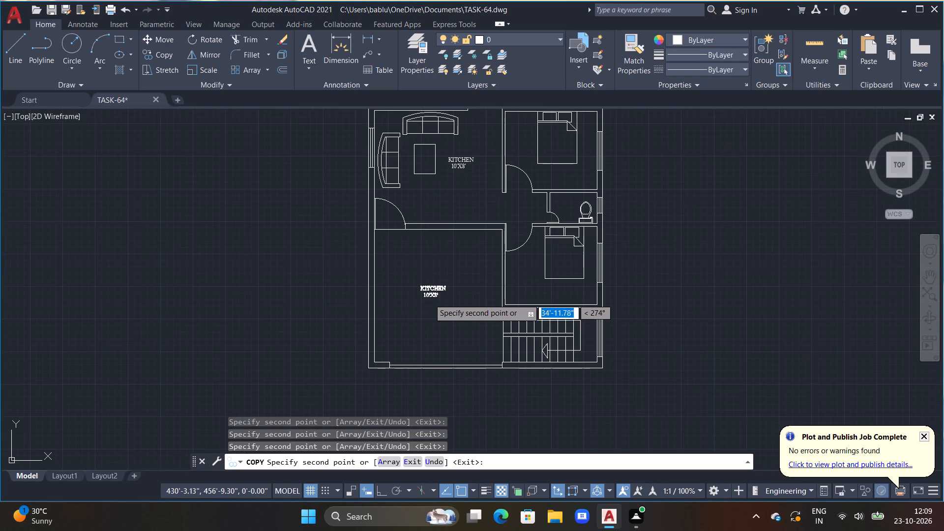
{"action": "scroll", "coordinate": [545, 298], "scroll_direction": "up", "scroll_amount": 2}
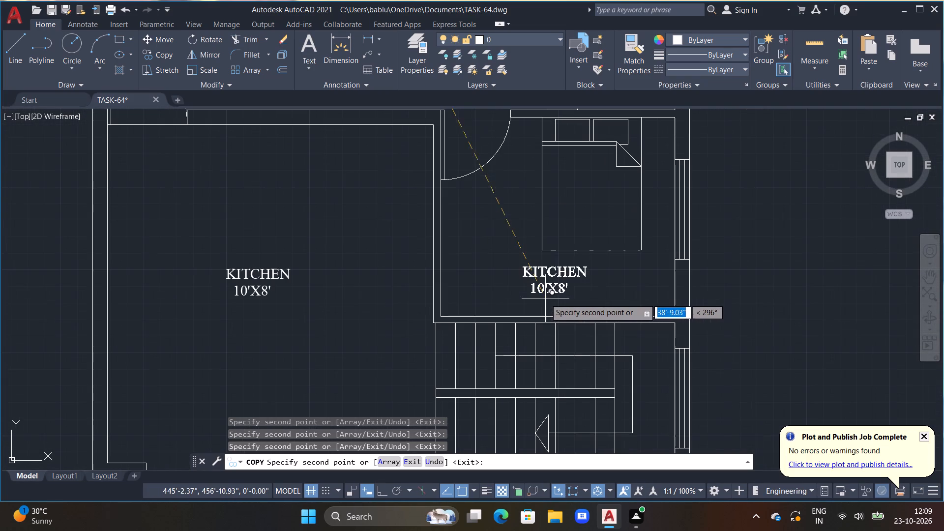
{"action": "double_click", "coordinate": [580, 298]}
{"action": "scroll", "coordinate": [575, 308], "scroll_direction": "down", "scroll_amount": 2}
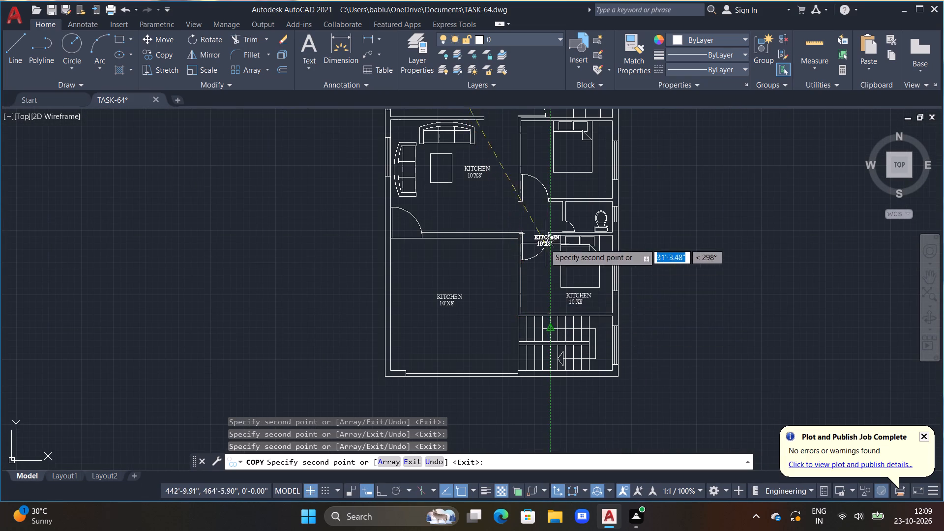
Place the last copies of the kitchen label in the lower toilet, below the middle bedroom's bed, and in the top bedroom.
{"action": "middle_click_drag", "start_coordinate": [550, 227], "coordinate": [486, 264]}
{"action": "scroll", "coordinate": [510, 259], "scroll_direction": "up", "scroll_amount": 3}
{"action": "left_click", "coordinate": [528, 259]}
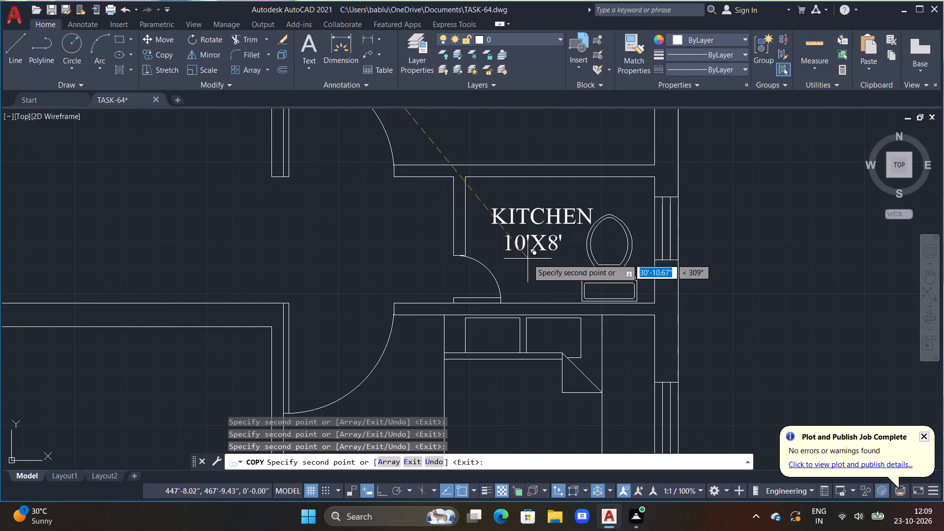
{"action": "scroll", "coordinate": [525, 259], "scroll_direction": "down", "scroll_amount": 2}
{"action": "scroll", "coordinate": [478, 261], "scroll_direction": "down", "scroll_amount": 1}
{"action": "middle_click_drag", "start_coordinate": [496, 219], "coordinate": [484, 283]}
{"action": "scroll", "coordinate": [488, 283], "scroll_direction": "up", "scroll_amount": 3}
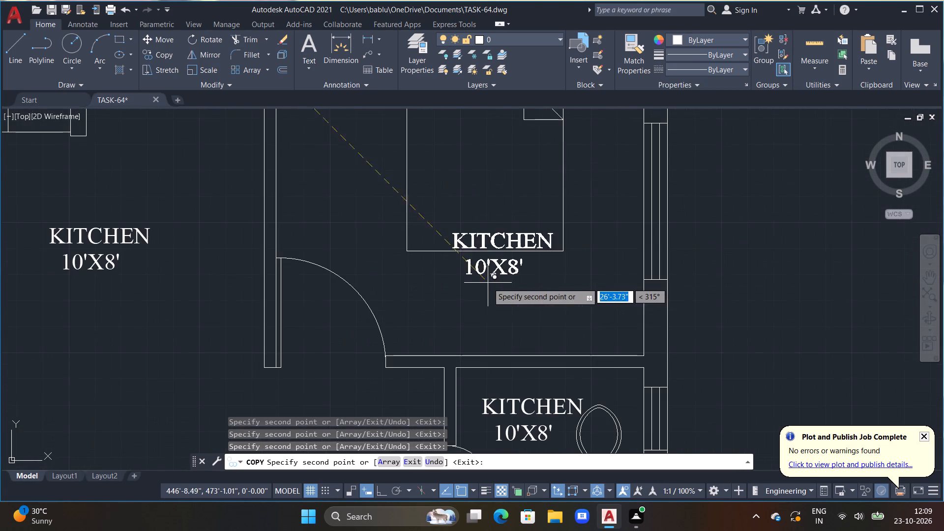
{"action": "left_click", "coordinate": [479, 329]}
{"action": "scroll", "coordinate": [466, 238], "scroll_direction": "down", "scroll_amount": 3}
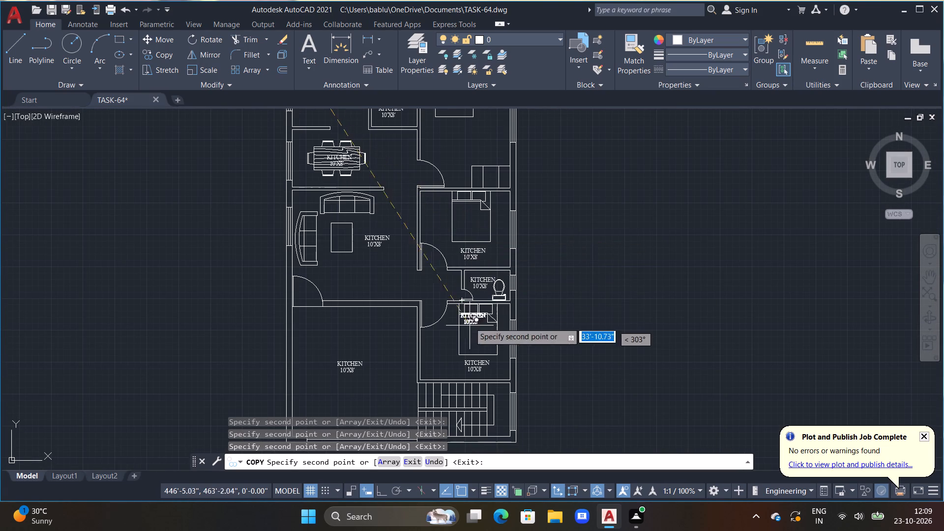
{"action": "middle_click_drag", "start_coordinate": [453, 211], "coordinate": [472, 293]}
{"action": "scroll", "coordinate": [472, 249], "scroll_direction": "up", "scroll_amount": 2}
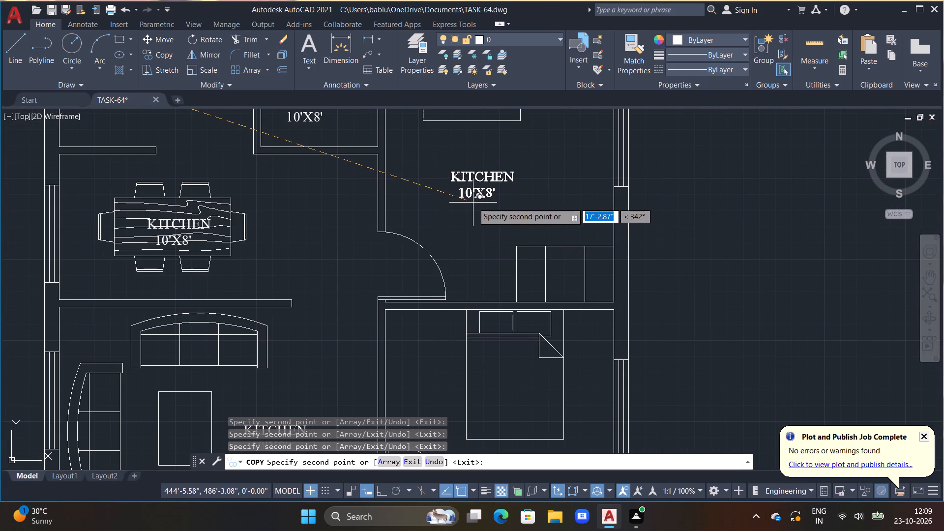
{"action": "left_click", "coordinate": [473, 203]}
{"action": "scroll", "coordinate": [473, 203], "scroll_direction": "down", "scroll_amount": 2}
{"action": "key", "text": "Escape"}
{"action": "scroll", "coordinate": [472, 203], "scroll_direction": "down", "scroll_amount": 3}
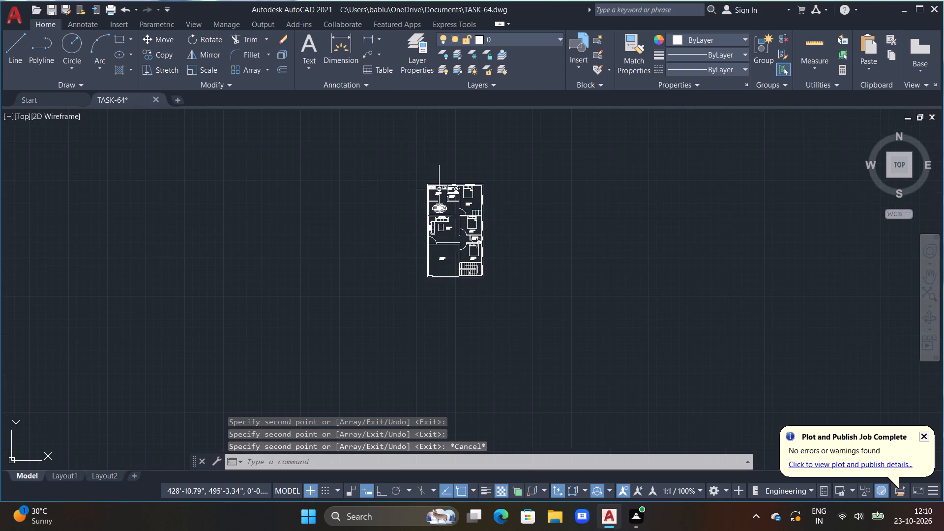
Change the label in the toilet next to the kitchen to TOILET with 6'X3'9" on the second line, indented under the name.
{"action": "scroll", "coordinate": [439, 189], "scroll_direction": "up", "scroll_amount": 6}
{"action": "triple_click", "coordinate": [573, 156]}
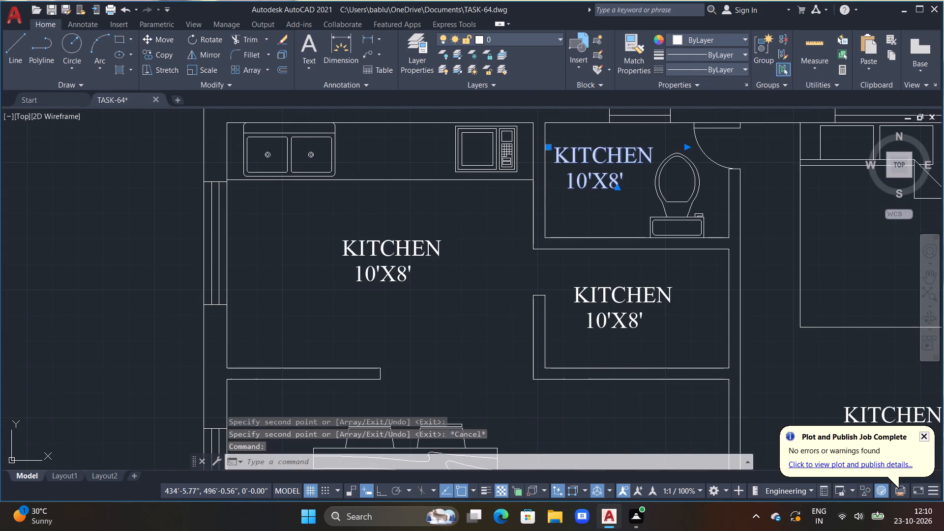
{"action": "scroll", "coordinate": [585, 174], "scroll_direction": "up", "scroll_amount": 2}
{"action": "middle_click_drag", "start_coordinate": [663, 202], "coordinate": [657, 292]}
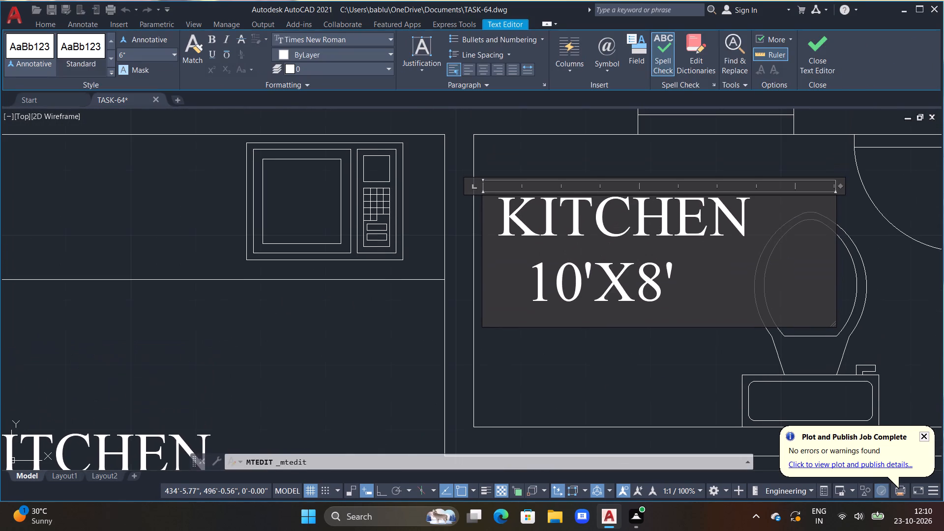
{"action": "left_click_drag", "start_coordinate": [681, 284], "coordinate": [500, 234]}
{"action": "key", "text": "BackSpace"}
{"action": "key", "text": "space"}
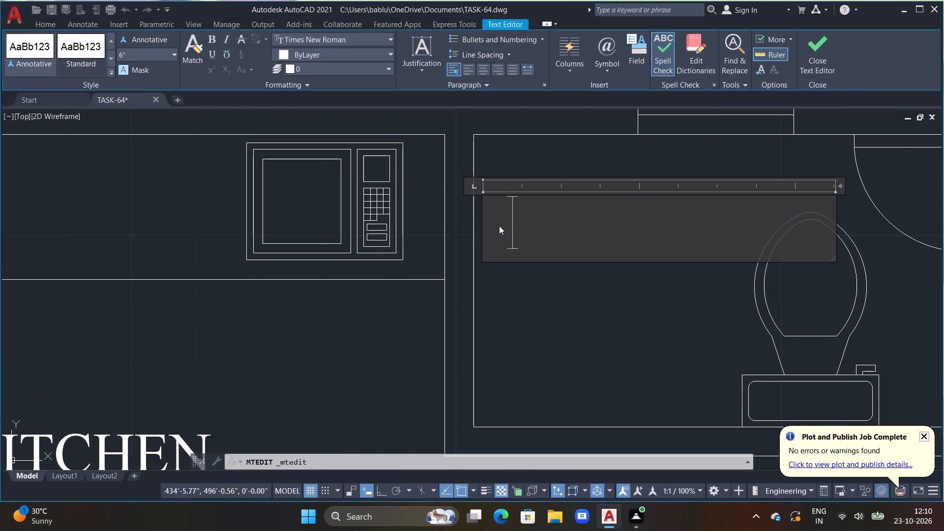
{"action": "type", "text": "TOILET"}
{"action": "key", "text": "Return"}
{"action": "key", "text": "space"}
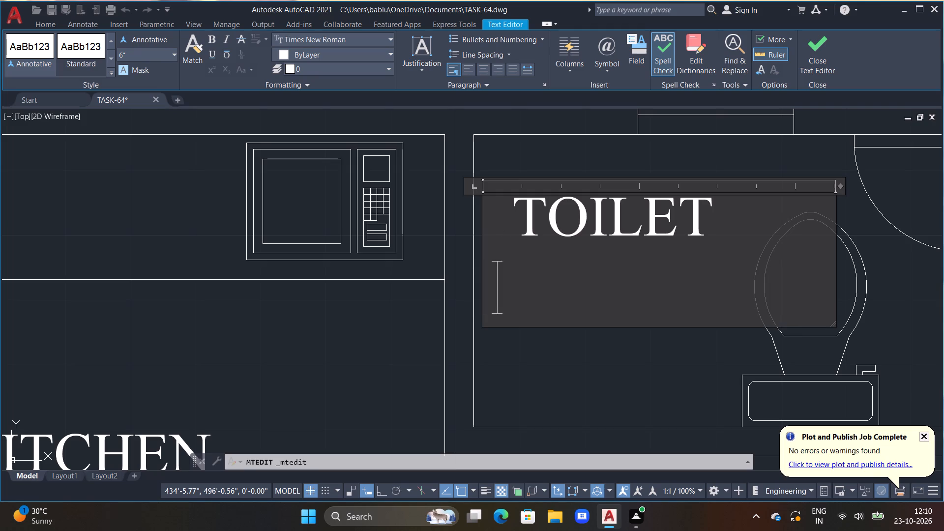
{"action": "key", "text": "space"}
{"action": "type", "text": "6'"}
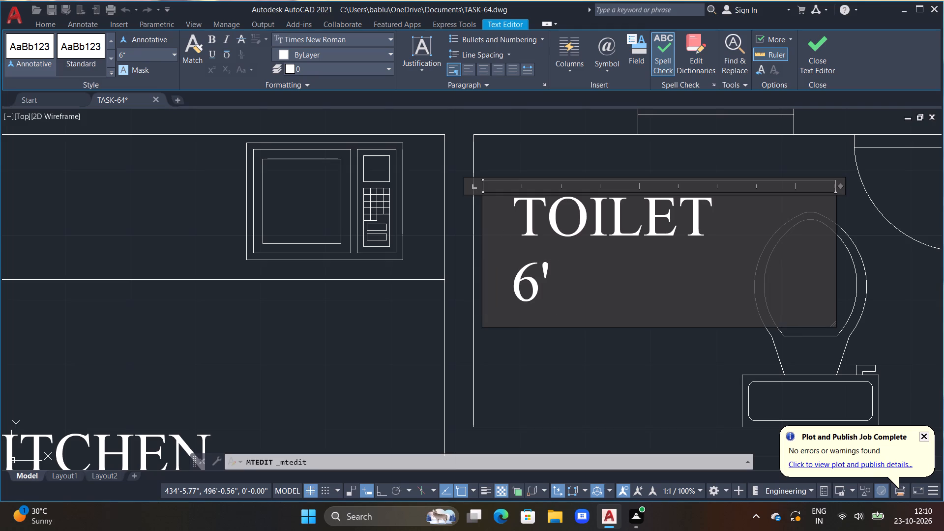
{"action": "type", "text": "X3'9\""}
{"action": "left_click", "coordinate": [506, 301]}
{"action": "key", "text": "space"}
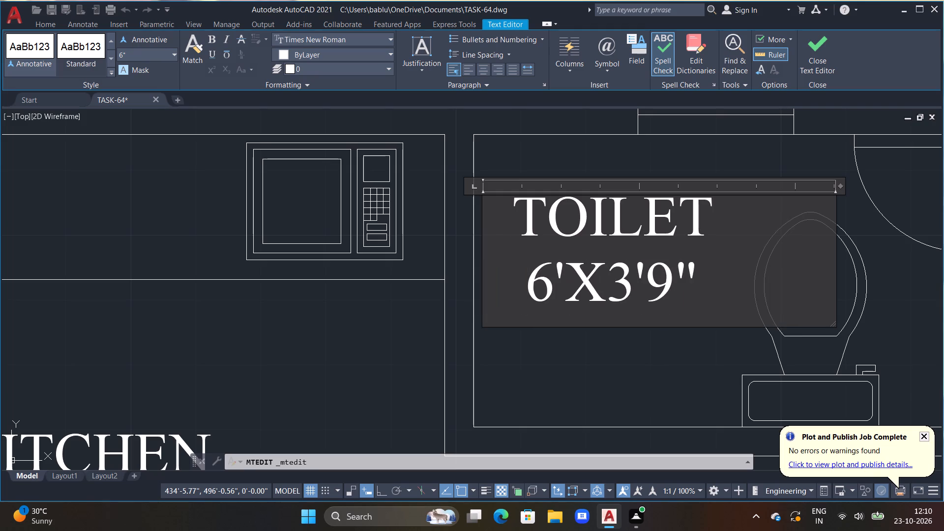
{"action": "key", "text": "space"}
{"action": "left_click", "coordinate": [545, 350]}
Change the label in the small room below that toilet to STORE with 6'X3'9" aligned beneath it.
{"action": "scroll", "coordinate": [546, 350], "scroll_direction": "down", "scroll_amount": 3}
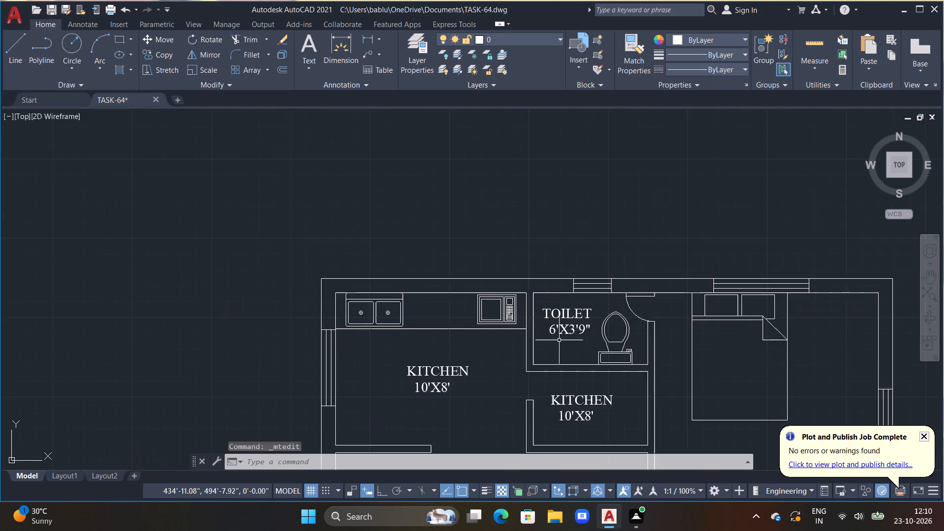
{"action": "middle_click_drag", "start_coordinate": [559, 340], "coordinate": [542, 229]}
{"action": "double_click", "coordinate": [569, 289]}
{"action": "scroll", "coordinate": [573, 291], "scroll_direction": "up", "scroll_amount": 2}
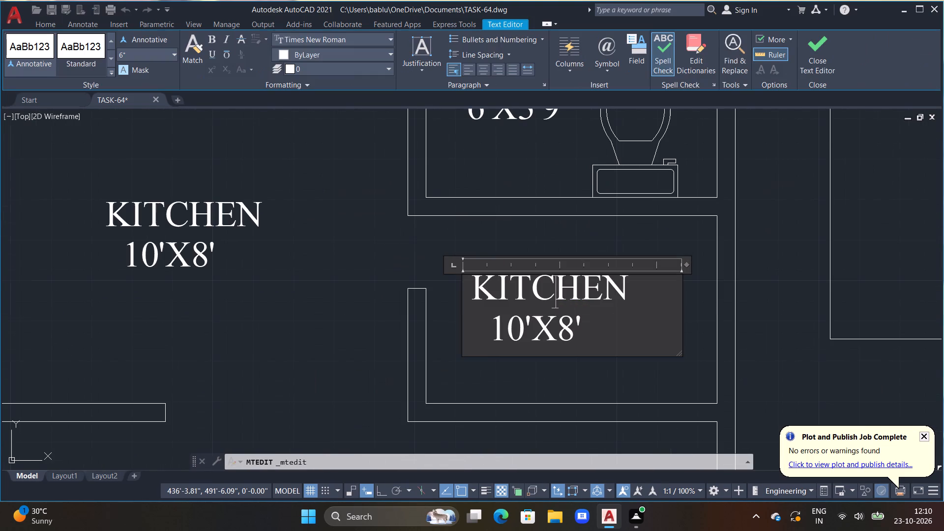
{"action": "left_click_drag", "start_coordinate": [598, 324], "coordinate": [481, 294]}
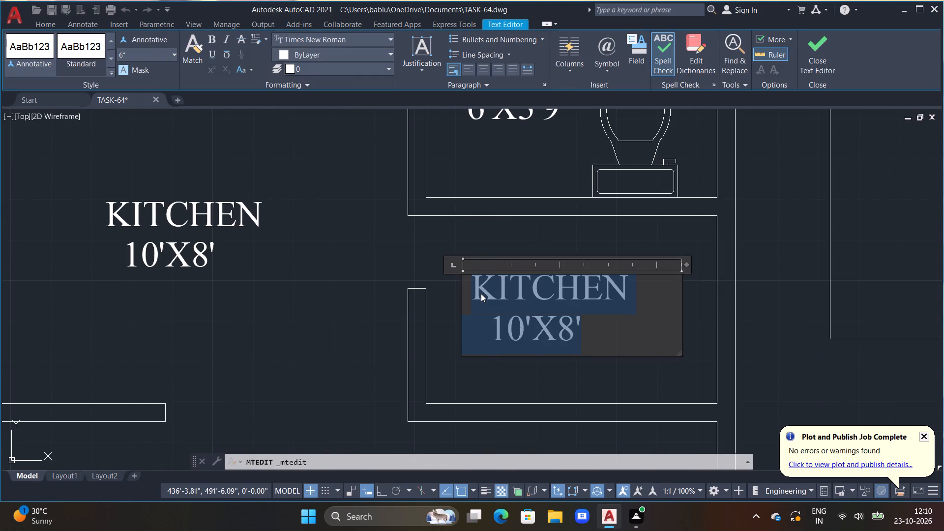
{"action": "key", "text": "BackSpace"}
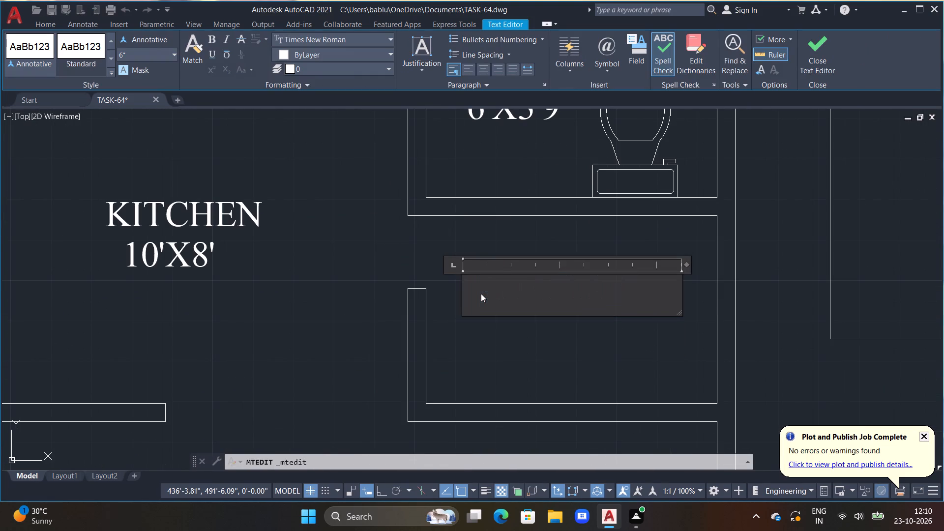
{"action": "key", "text": "space"}
{"action": "type", "text": "STORE"}
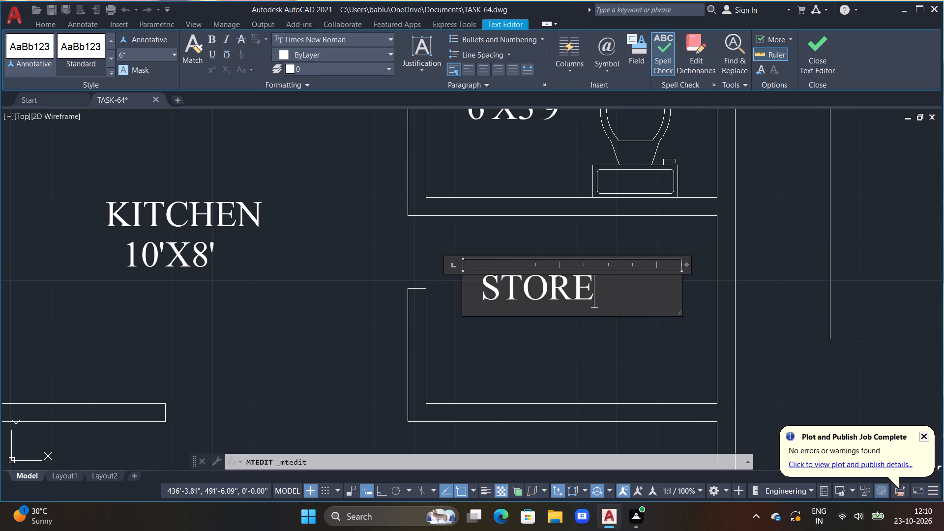
{"action": "key", "text": "Return"}
{"action": "key", "text": "space"}
{"action": "type", "text": "6'"}
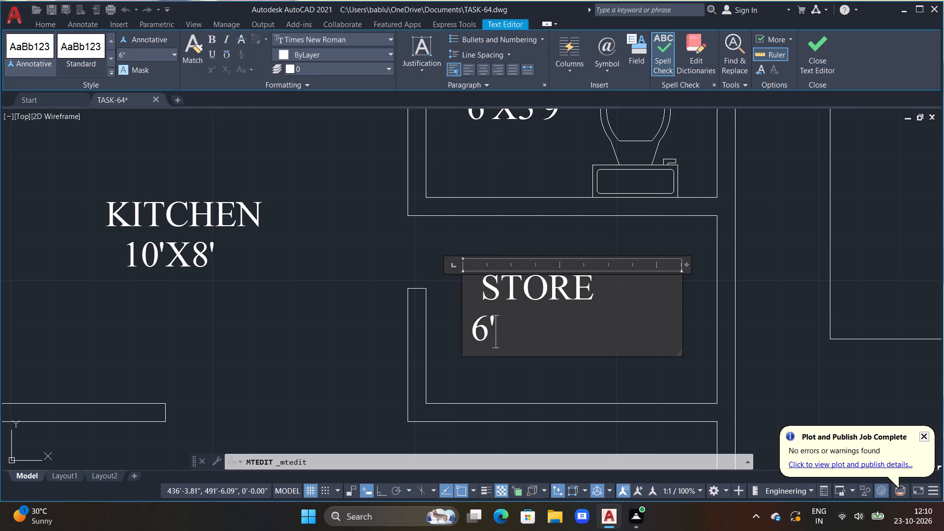
{"action": "type", "text": "X3'9\""}
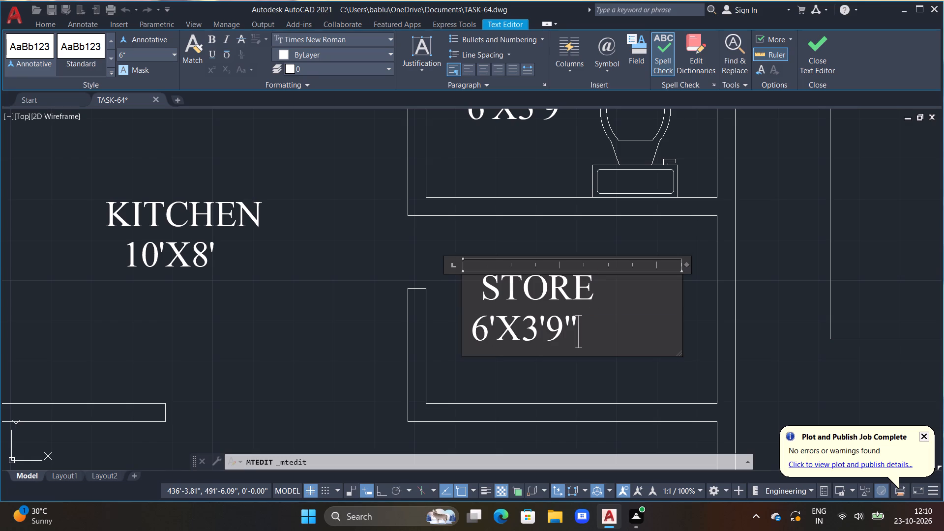
{"action": "left_click", "coordinate": [474, 344]}
{"action": "key", "text": "space"}
{"action": "key", "text": "space"}
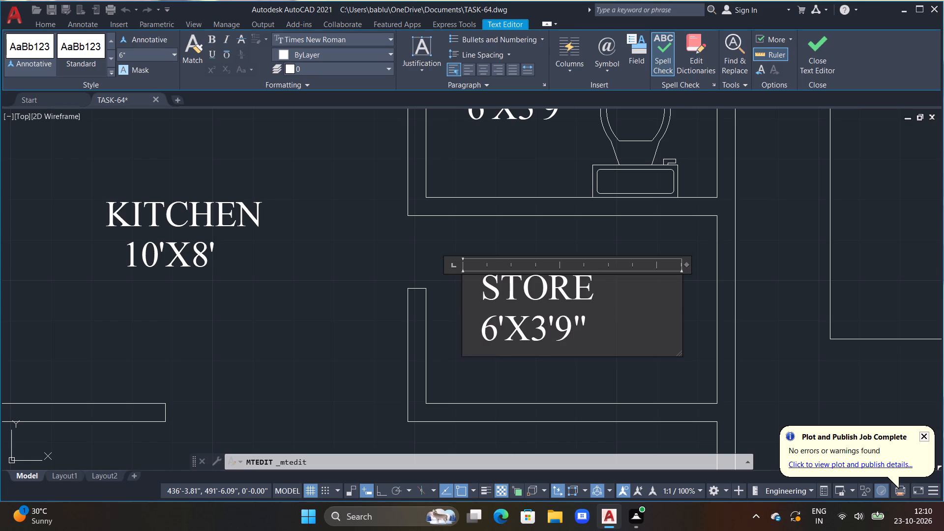
{"action": "left_click", "coordinate": [467, 365]}
Change the kitchen label in the top bedroom to BED ROOM with 11'6"X16' indented on the second line.
{"action": "scroll", "coordinate": [467, 365], "scroll_direction": "down", "scroll_amount": 3}
{"action": "middle_click_drag", "start_coordinate": [486, 354], "coordinate": [479, 354]}
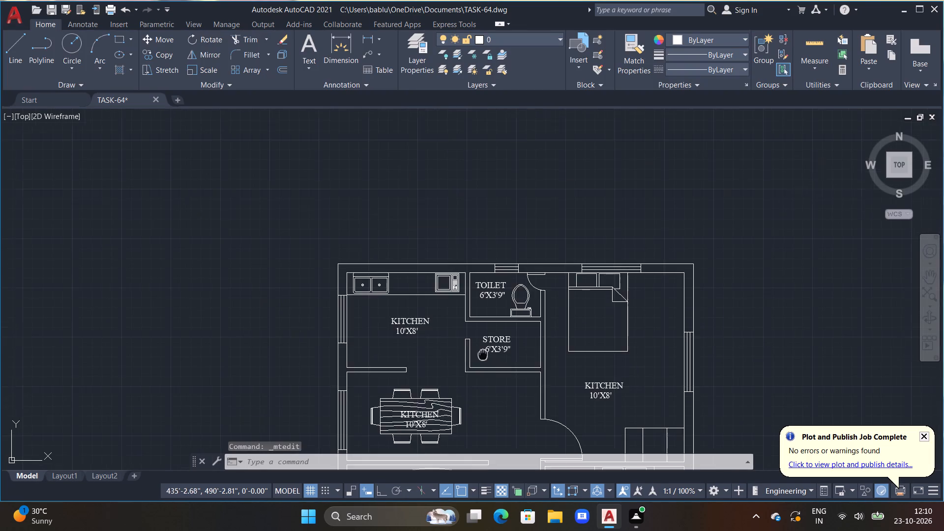
{"action": "middle_click_drag", "start_coordinate": [479, 354], "coordinate": [331, 261]}
{"action": "double_click", "coordinate": [468, 293]}
{"action": "scroll", "coordinate": [468, 293], "scroll_direction": "up", "scroll_amount": 3}
{"action": "middle_click_drag", "start_coordinate": [468, 293], "coordinate": [558, 295]}
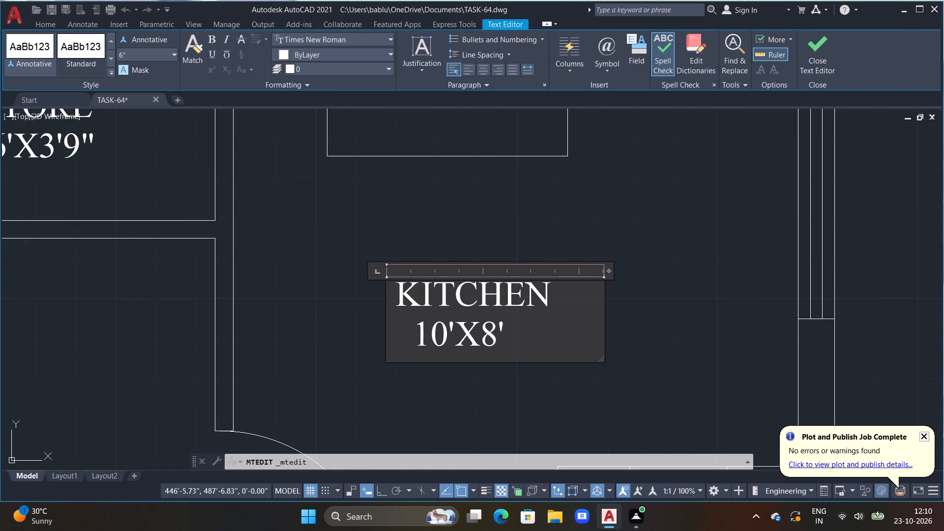
{"action": "left_click_drag", "start_coordinate": [502, 334], "coordinate": [387, 299]}
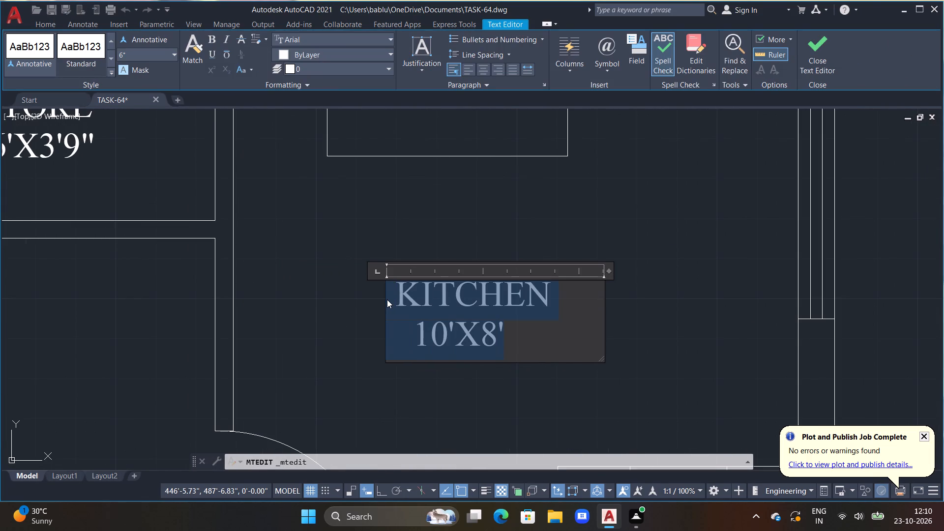
{"action": "key", "text": "BackSpace"}
{"action": "key", "text": "space"}
{"action": "type", "text": "BED ROOM"}
{"action": "key", "text": "Return"}
{"action": "type", "text": "11"}
{"action": "type", "text": "'6\"X"}
{"action": "type", "text": "16'"}
{"action": "left_click", "coordinate": [390, 335]}
{"action": "key", "text": "space"}
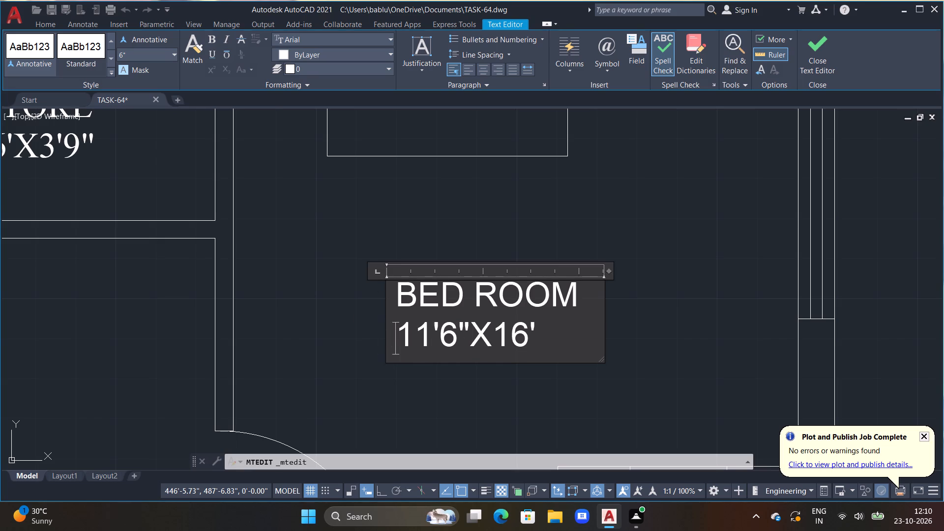
{"action": "key", "text": "space"}
{"action": "key", "text": "space"}
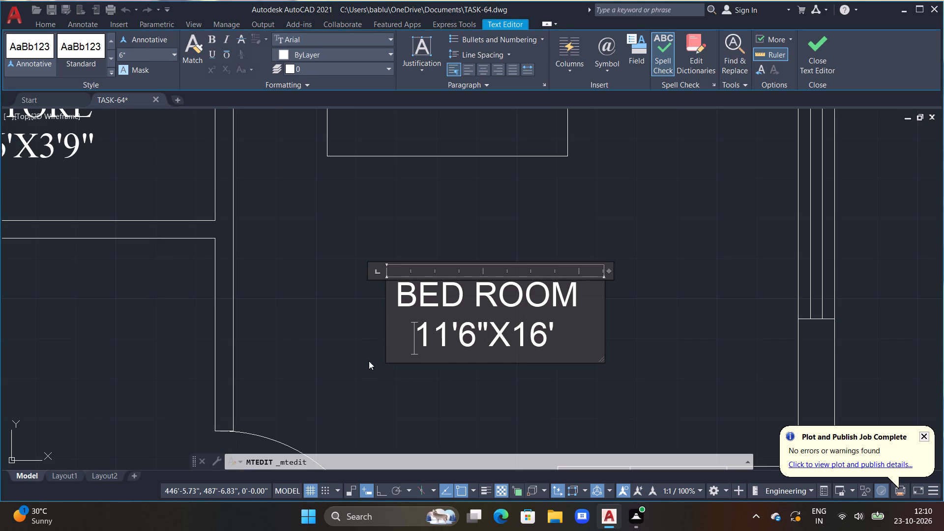
{"action": "left_click", "coordinate": [368, 361]}
Delete the kitchen label below the bed in the middle bedroom.
{"action": "scroll", "coordinate": [371, 358], "scroll_direction": "down", "scroll_amount": 3}
{"action": "middle_click_drag", "start_coordinate": [407, 343], "coordinate": [457, 223]}
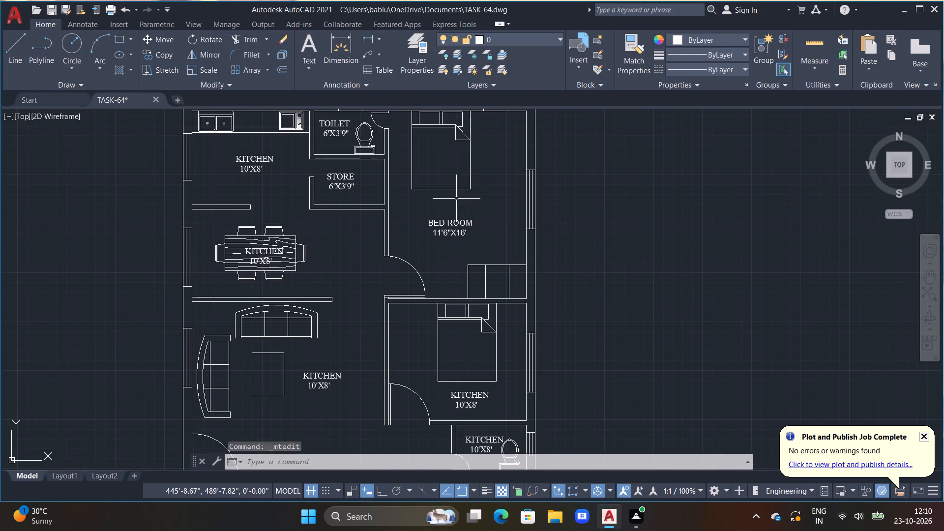
{"action": "middle_click_drag", "start_coordinate": [462, 224], "coordinate": [462, 184]}
{"action": "left_click", "coordinate": [476, 359]}
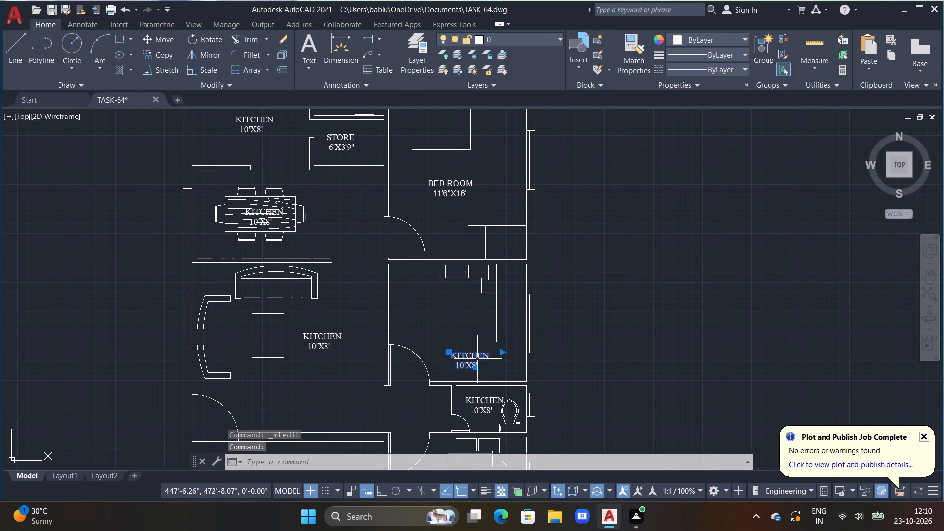
{"action": "key", "text": "Delete"}
Copy the BED ROOM 11'6"X16' label from the top bedroom to below the bed in the middle bedroom.
{"action": "left_click", "coordinate": [447, 188]}
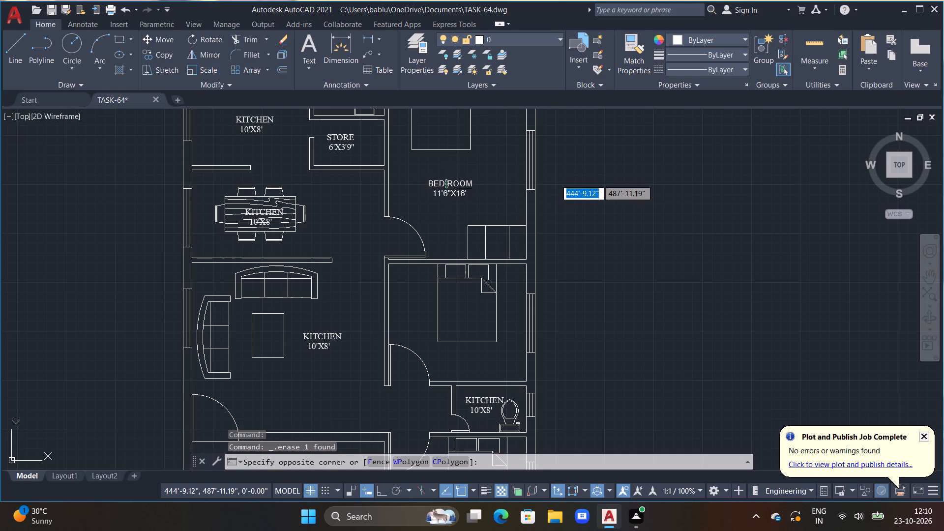
{"action": "left_click", "coordinate": [445, 179]}
{"action": "left_click", "coordinate": [442, 180]}
{"action": "key", "text": "c"}
{"action": "type", "text": "O"}
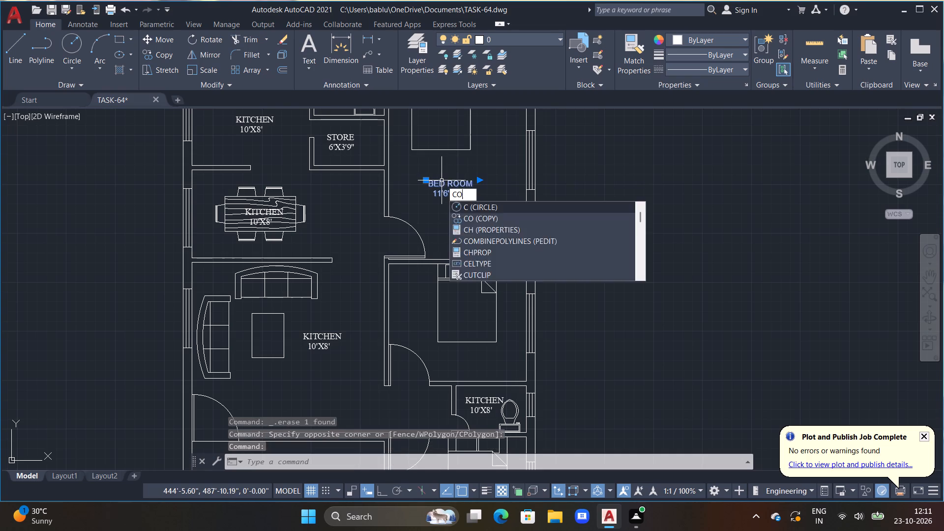
{"action": "key", "text": "space"}
{"action": "left_click_drag", "start_coordinate": [442, 180], "coordinate": [450, 210]}
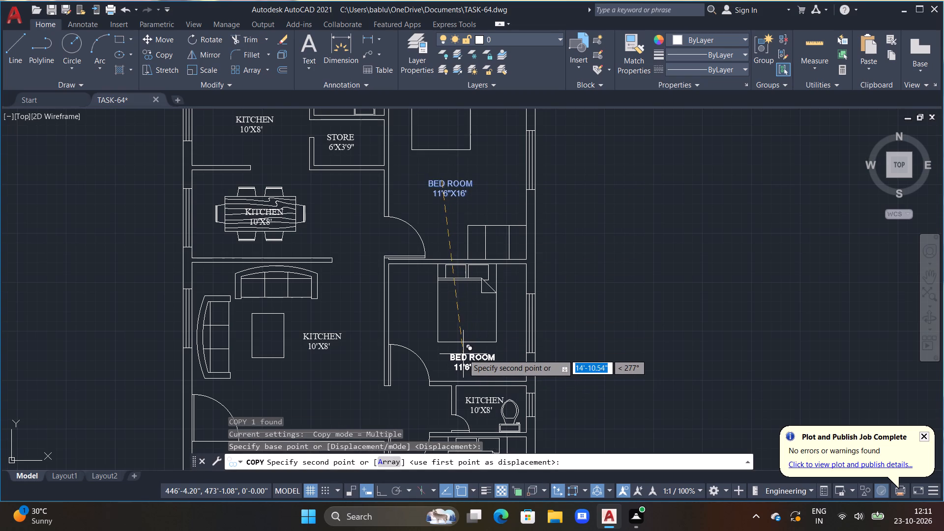
{"action": "left_click", "coordinate": [461, 354]}
{"action": "key", "text": "Escape"}
Change the kitchen label in the lower toilet to TOILET with 6'X4' indented on the second line.
{"action": "scroll", "coordinate": [476, 368], "scroll_direction": "down", "scroll_amount": 1}
{"action": "middle_click_drag", "start_coordinate": [478, 368], "coordinate": [477, 268]}
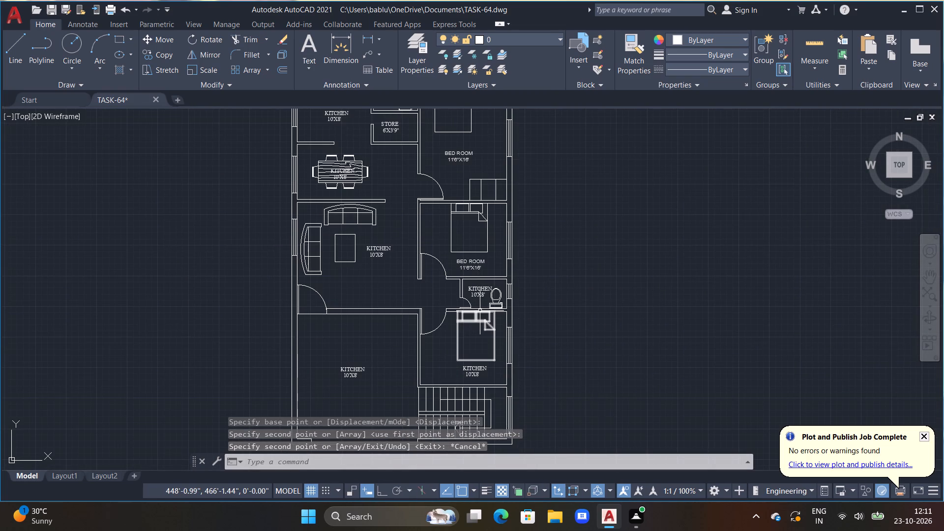
{"action": "scroll", "coordinate": [480, 311], "scroll_direction": "up", "scroll_amount": 1}
{"action": "double_click", "coordinate": [474, 278]}
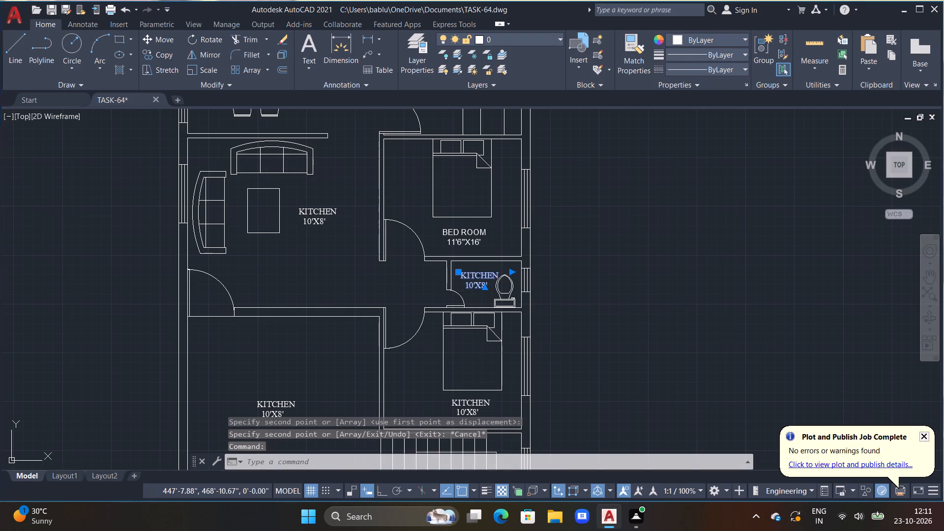
{"action": "scroll", "coordinate": [474, 278], "scroll_direction": "up", "scroll_amount": 3}
{"action": "left_click_drag", "start_coordinate": [519, 292], "coordinate": [425, 264]}
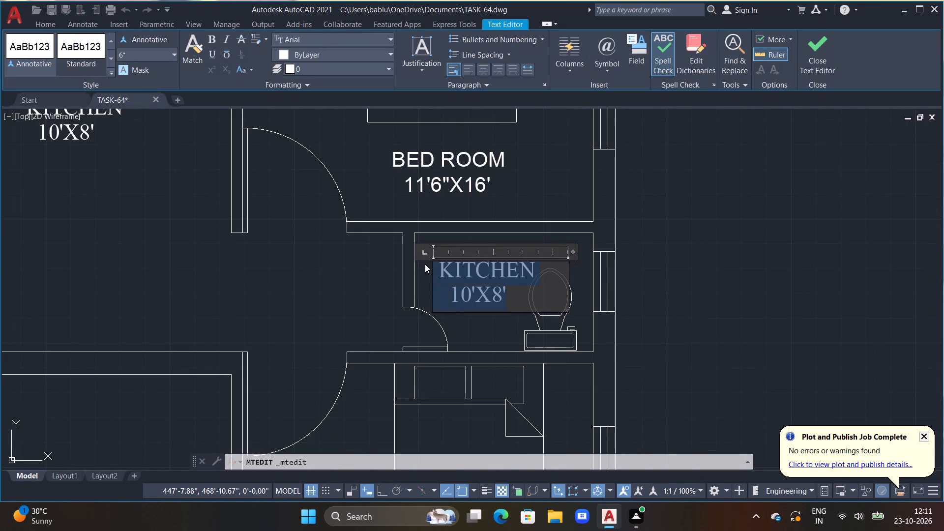
{"action": "key", "text": "BackSpace"}
{"action": "key", "text": "space"}
{"action": "type", "text": "TOILET"}
{"action": "key", "text": "Return"}
{"action": "key", "text": "space"}
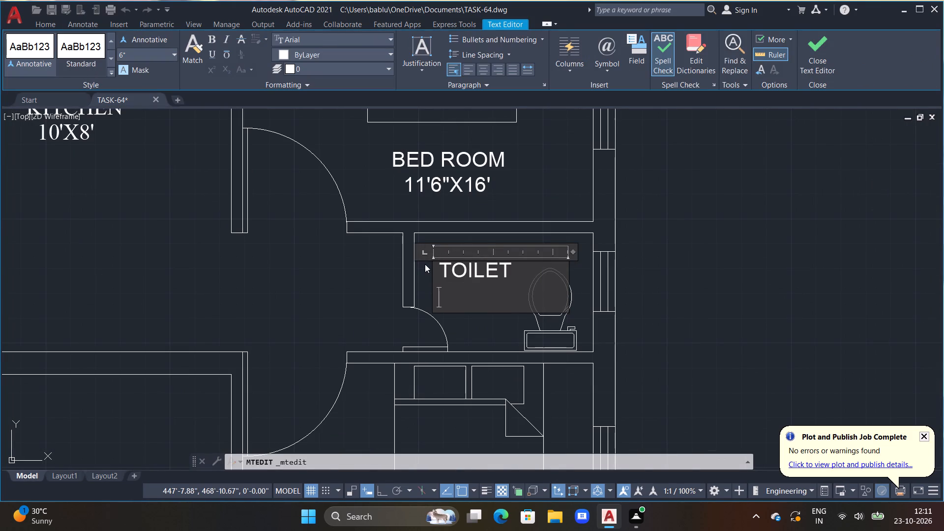
{"action": "key", "text": "space"}
{"action": "type", "text": "6'X4'"}
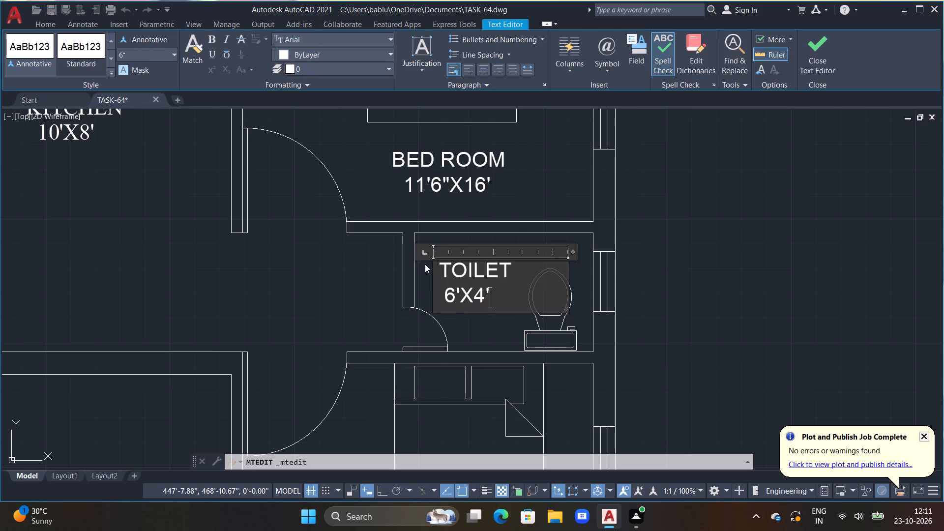
{"action": "left_click", "coordinate": [439, 294]}
{"action": "key", "text": "space"}
{"action": "double_click", "coordinate": [351, 309]}
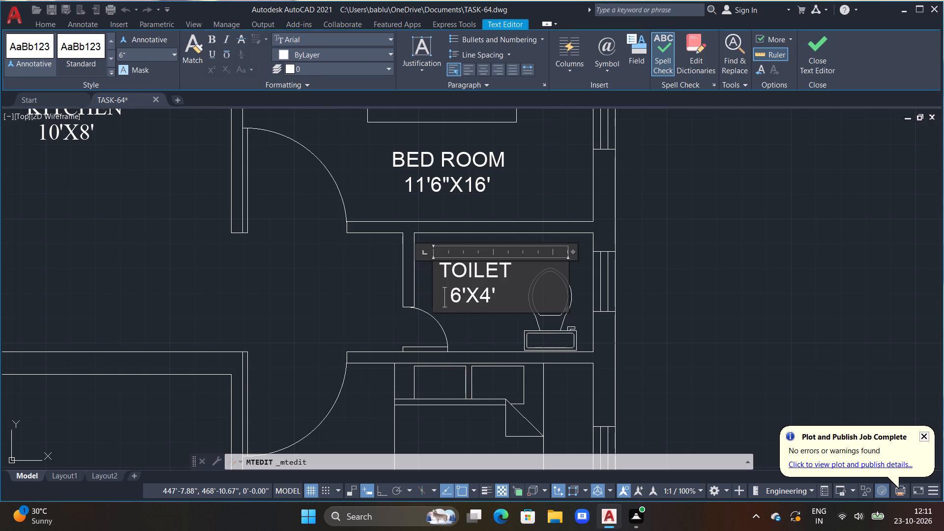
Change the kitchen label in the bottom bedroom to BED ROOM with 11'6"X10' indented on the second line.
{"action": "scroll", "coordinate": [351, 309], "scroll_direction": "down", "scroll_amount": 3}
{"action": "middle_click_drag", "start_coordinate": [412, 331], "coordinate": [474, 194]}
{"action": "scroll", "coordinate": [470, 260], "scroll_direction": "up", "scroll_amount": 1}
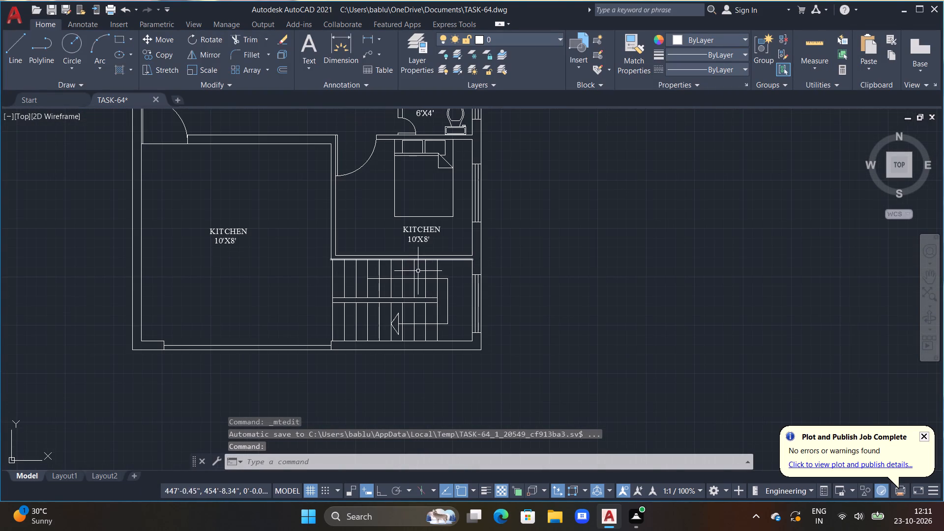
{"action": "left_click", "coordinate": [414, 224]}
{"action": "triple_click", "coordinate": [414, 227]}
{"action": "scroll", "coordinate": [416, 228], "scroll_direction": "up", "scroll_amount": 2}
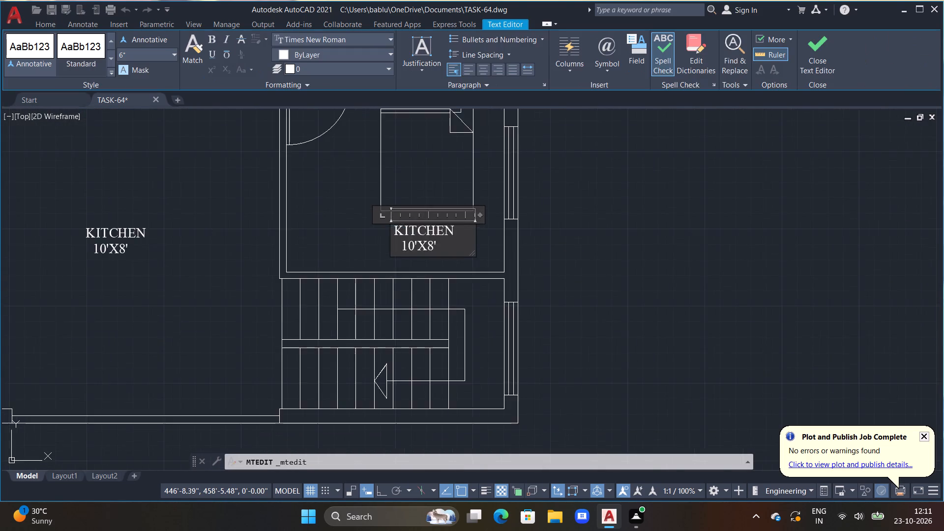
{"action": "scroll", "coordinate": [466, 258], "scroll_direction": "up", "scroll_amount": 1}
{"action": "left_click_drag", "start_coordinate": [452, 253], "coordinate": [341, 219]}
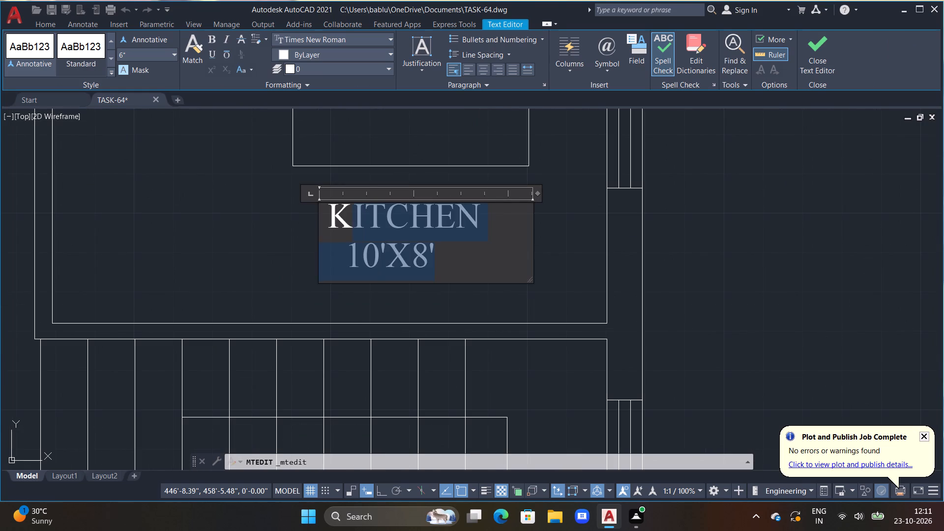
{"action": "key", "text": "BackSpace"}
{"action": "key", "text": "BackSpace"}
{"action": "type", "text": "BED ROOM"}
{"action": "key", "text": "Return"}
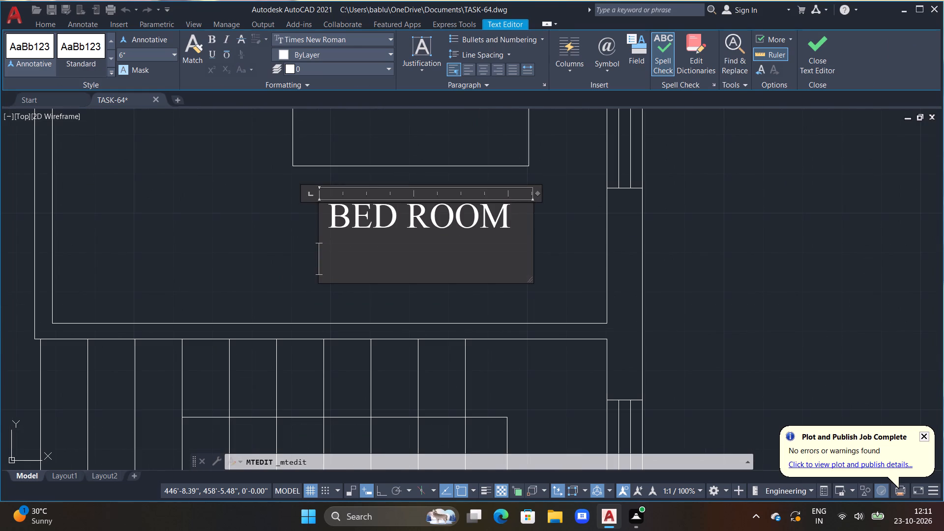
{"action": "key", "text": "space"}
{"action": "key", "text": "space"}
{"action": "type", "text": "11'6\"X"}
{"action": "type", "text": "10'"}
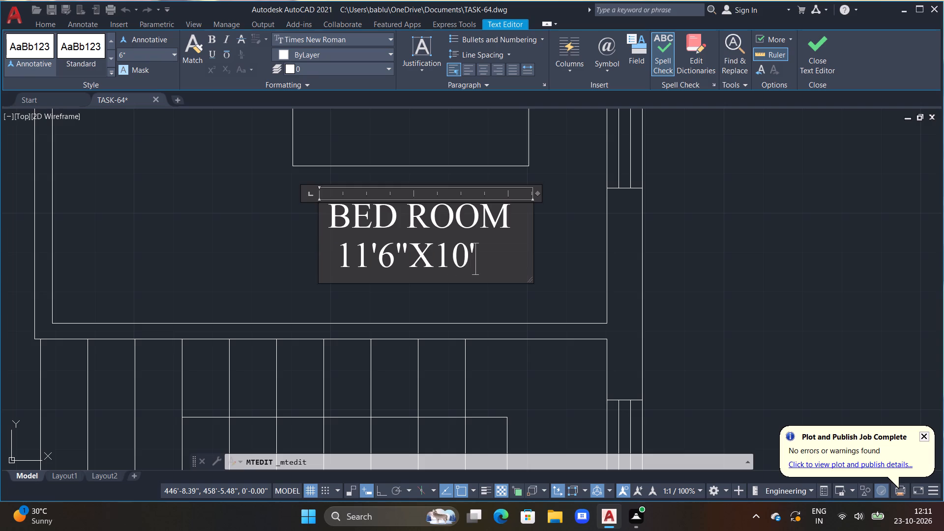
{"action": "left_click", "coordinate": [339, 257]}
{"action": "key", "text": "space"}
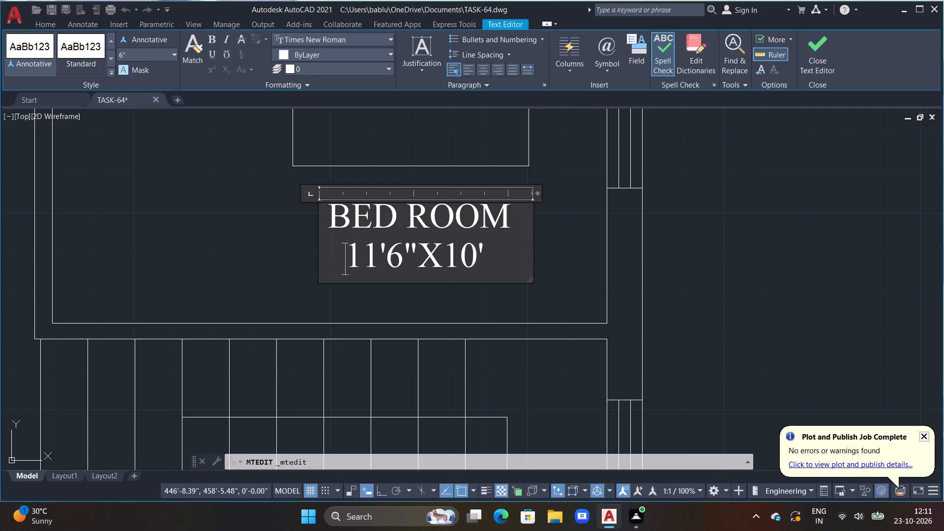
{"action": "double_click", "coordinate": [269, 272]}
Change the kitchen label in the large room beside the staircase to PORTICO/PARKING with 16'6"X19'9" indented on the line below, enlarging the text box.
{"action": "scroll", "coordinate": [272, 269], "scroll_direction": "down", "scroll_amount": 3}
{"action": "middle_click_drag", "start_coordinate": [289, 253], "coordinate": [467, 189]}
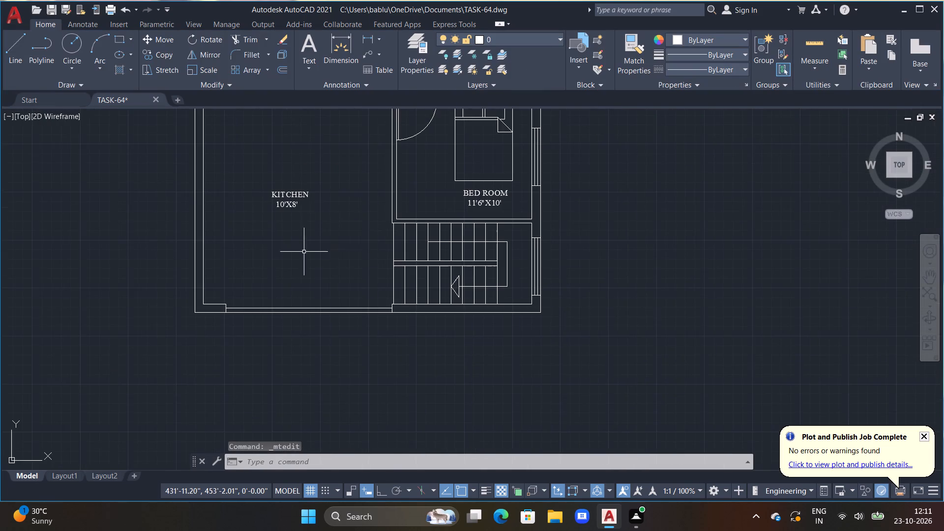
{"action": "middle_click_drag", "start_coordinate": [304, 252], "coordinate": [410, 293]}
{"action": "scroll", "coordinate": [501, 245], "scroll_direction": "down", "scroll_amount": 1}
{"action": "middle_click_drag", "start_coordinate": [497, 182], "coordinate": [493, 224]}
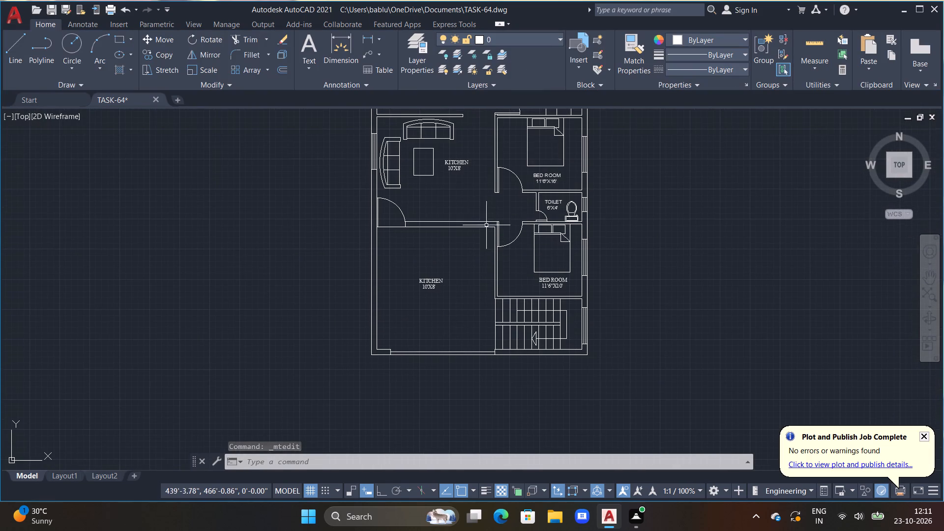
{"action": "middle_click_drag", "start_coordinate": [449, 181], "coordinate": [452, 199]}
{"action": "double_click", "coordinate": [435, 301]}
{"action": "scroll", "coordinate": [435, 301], "scroll_direction": "up", "scroll_amount": 3}
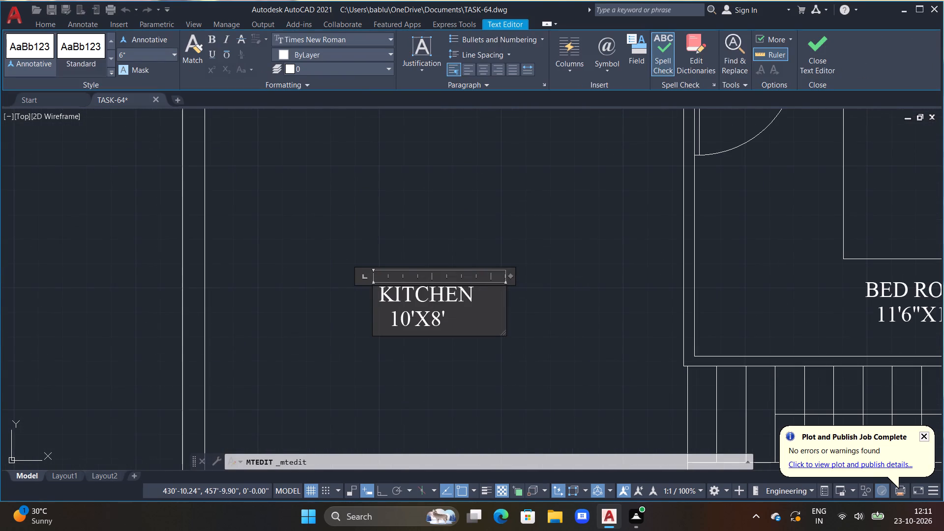
{"action": "left_click_drag", "start_coordinate": [502, 334], "coordinate": [555, 423]}
{"action": "left_click_drag", "start_coordinate": [448, 321], "coordinate": [426, 317]}
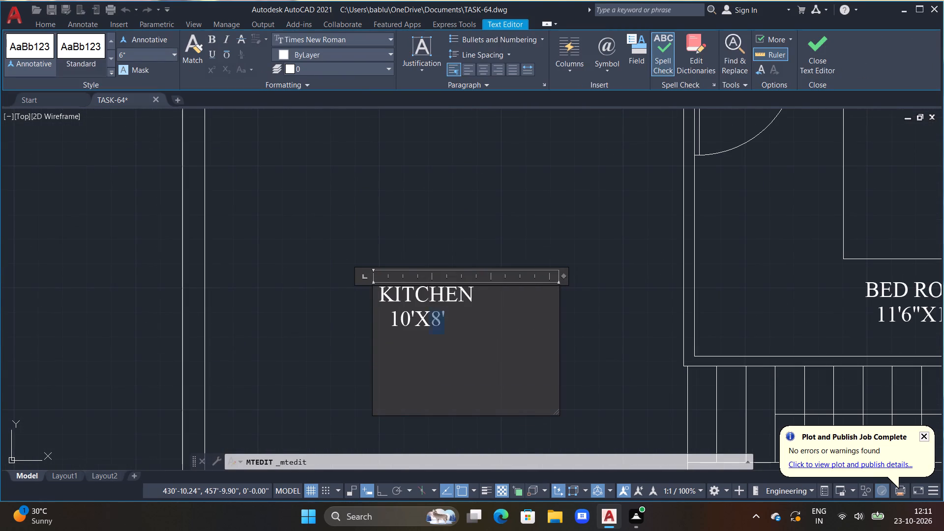
{"action": "left_click_drag", "start_coordinate": [426, 317], "coordinate": [377, 295]}
{"action": "key", "text": "BackSpace"}
{"action": "key", "text": "space"}
{"action": "type", "text": "PORTICO"}
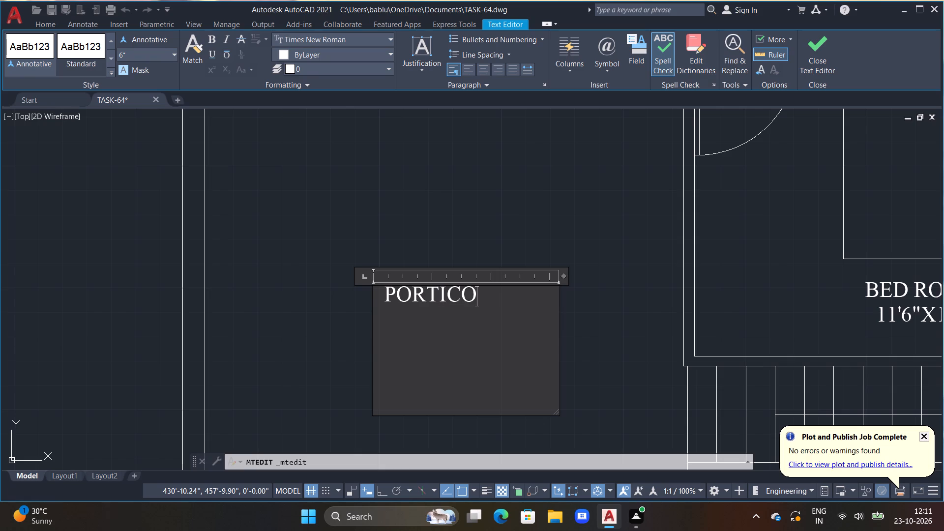
{"action": "type", "text": "//"}
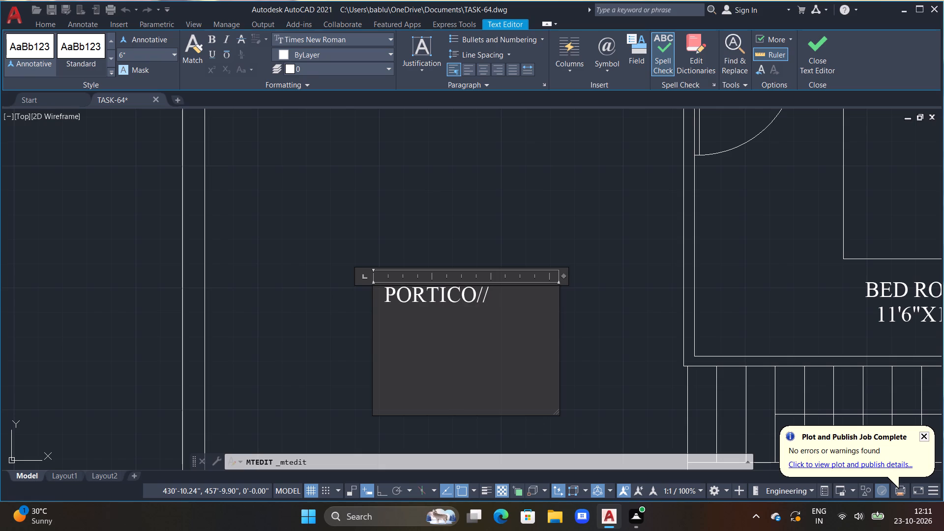
{"action": "key", "text": "BackSpace"}
{"action": "type", "text": "PARKING"}
{"action": "key", "text": "Return"}
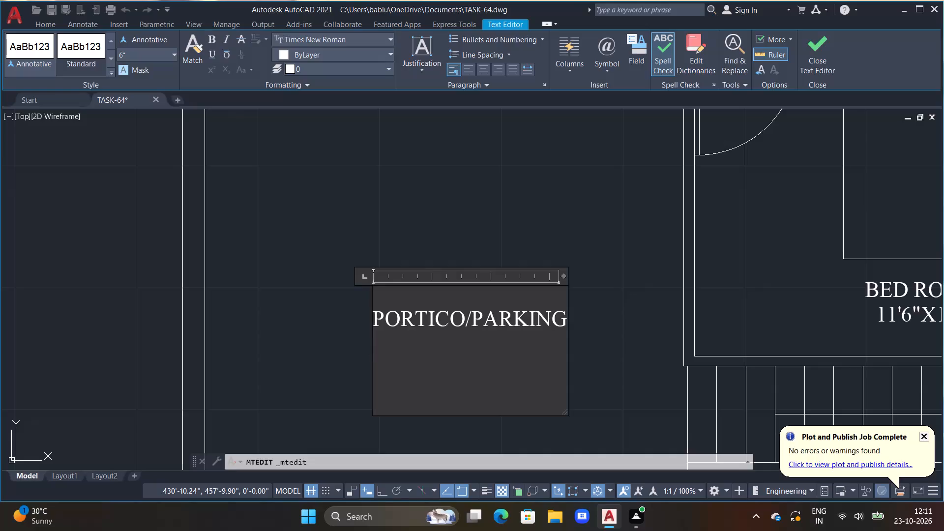
{"action": "key", "text": "space"}
{"action": "key", "text": "space"}
{"action": "key", "text": "space"}
{"action": "type", "text": "116'6\"X111191"}
{"action": "key", "text": "BackSpace"}
{"action": "key", "text": "BackSpace"}
{"action": "key", "text": "BackSpace"}
{"action": "key", "text": "BackSpace"}
{"action": "key", "text": "BackSpace"}
{"action": "key", "text": "BackSpace"}
{"action": "key", "text": "BackSpace"}
{"action": "key", "text": "BackSpace"}
{"action": "key", "text": "BackSpace"}
{"action": "key", "text": "BackSpace"}
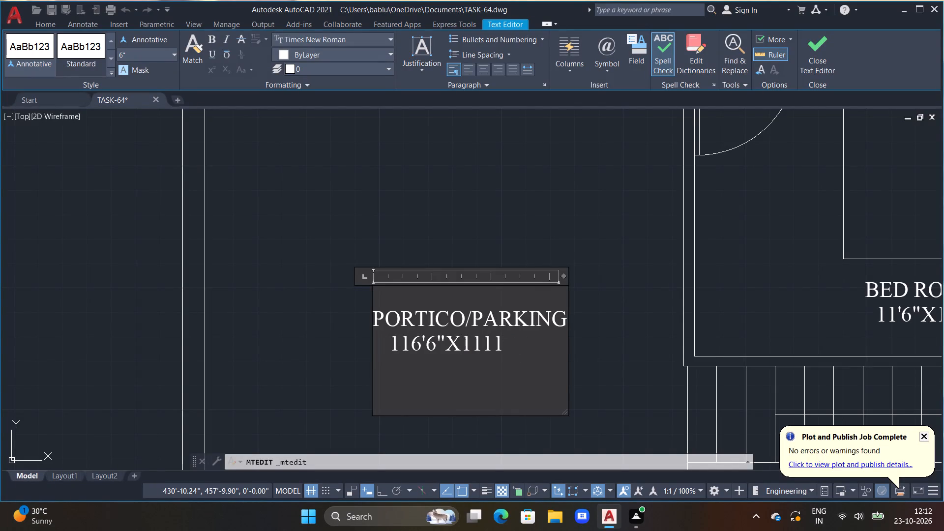
{"action": "key", "text": "BackSpace"}
{"action": "key", "text": "BackSpace"}
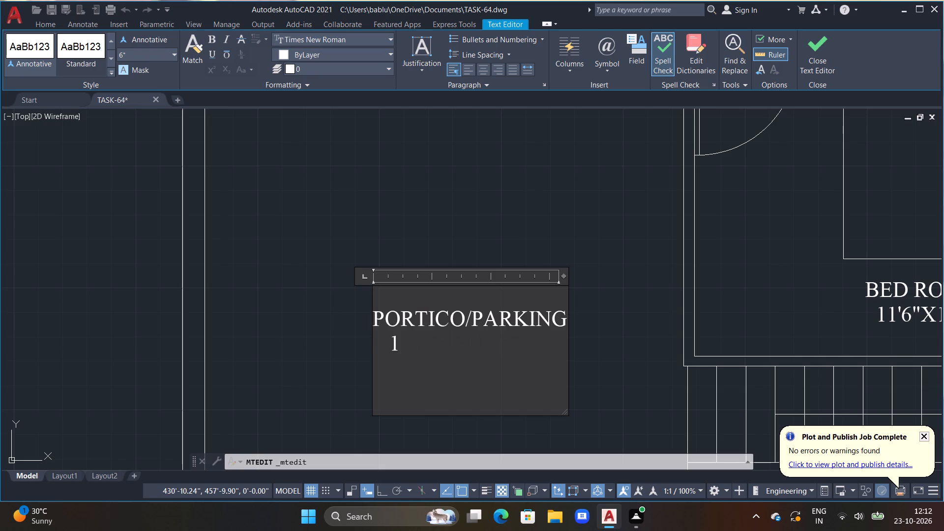
{"action": "type", "text": "6'6\"X19''9\""}
{"action": "key", "text": "BackSpace"}
{"action": "key", "text": "BackSpace"}
{"action": "key", "text": "BackSpace"}
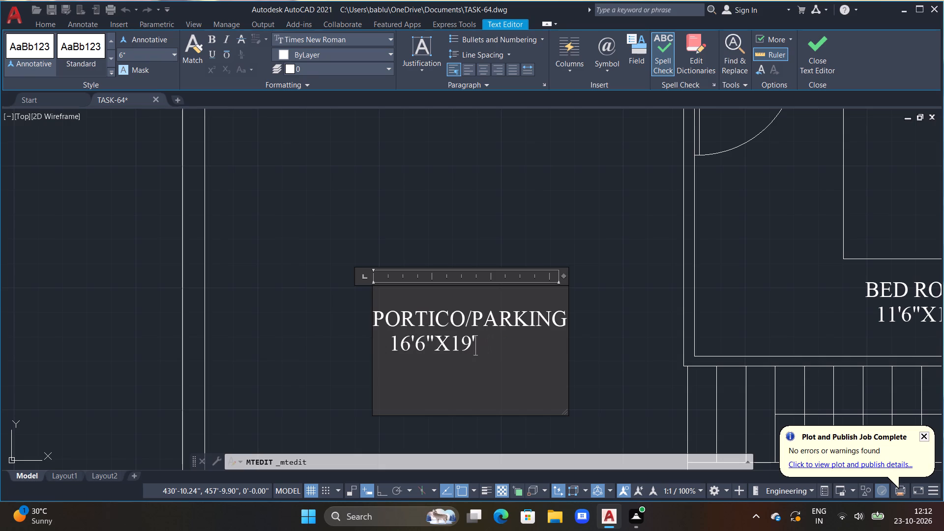
{"action": "type", "text": "9\""}
{"action": "left_click", "coordinate": [386, 348]}
{"action": "key", "text": "space"}
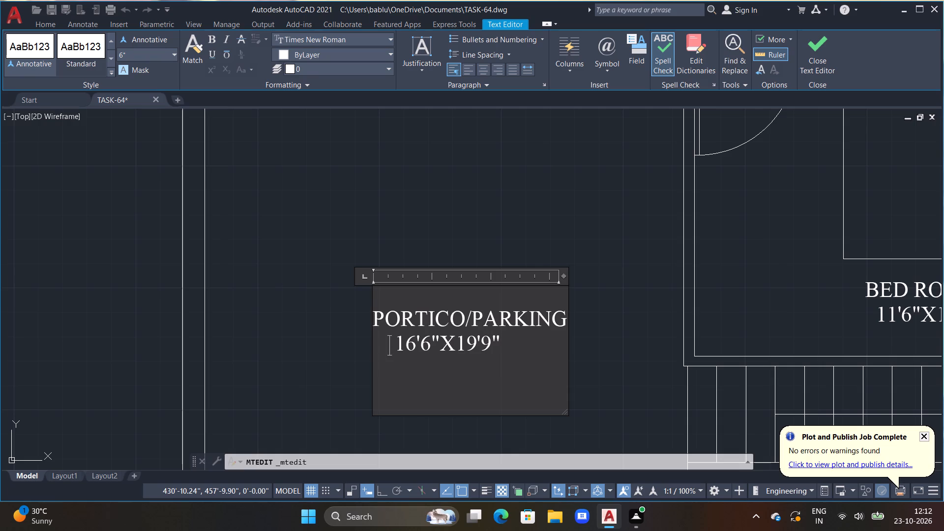
{"action": "key", "text": "space"}
{"action": "left_click", "coordinate": [310, 370]}
Change the kitchen label beside the sofas to LIVING ROOM with 16'4"X14'6" indented on the second line, enlarging the text box.
{"action": "scroll", "coordinate": [313, 356], "scroll_direction": "down", "scroll_amount": 3}
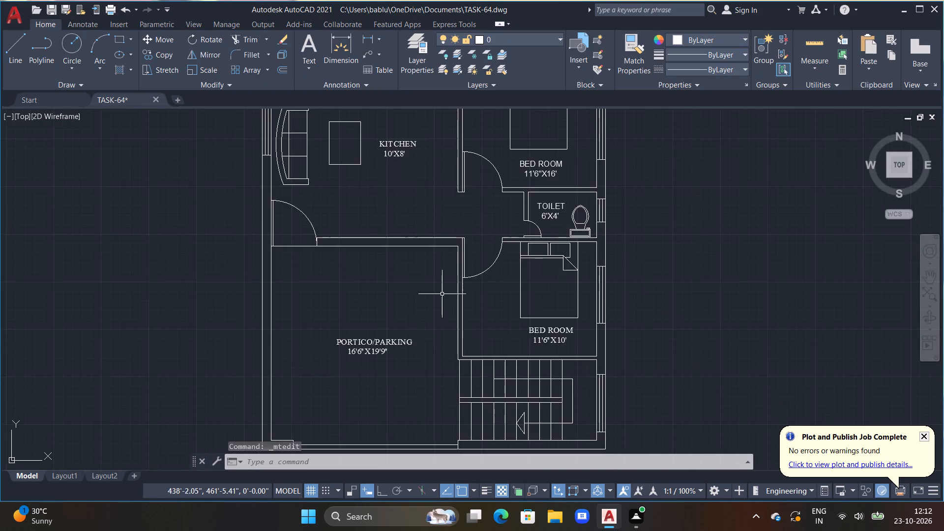
{"action": "scroll", "coordinate": [442, 294], "scroll_direction": "down", "scroll_amount": 1}
{"action": "middle_click_drag", "start_coordinate": [443, 293], "coordinate": [533, 255]}
{"action": "middle_click_drag", "start_coordinate": [512, 251], "coordinate": [437, 290]}
{"action": "middle_click_drag", "start_coordinate": [429, 246], "coordinate": [436, 259]}
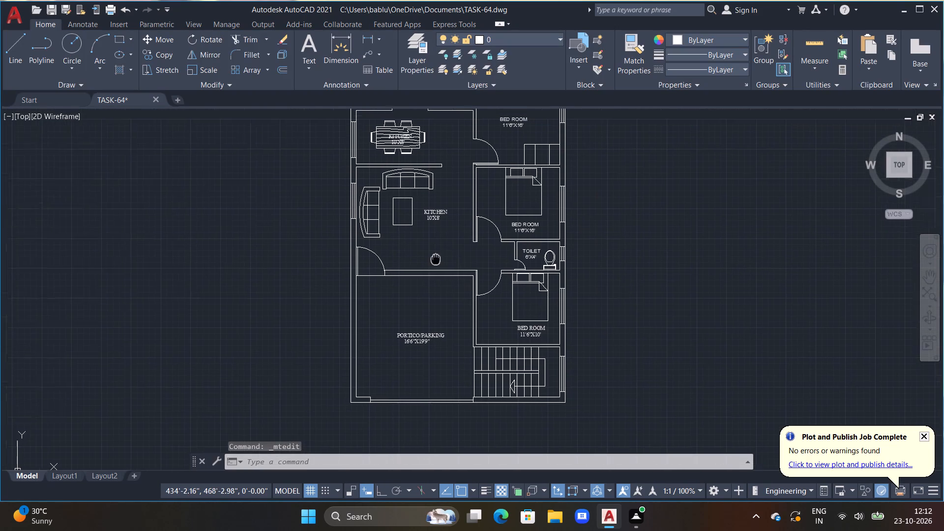
{"action": "middle_click_drag", "start_coordinate": [436, 259], "coordinate": [447, 282]}
{"action": "middle_click_drag", "start_coordinate": [464, 310], "coordinate": [495, 363]}
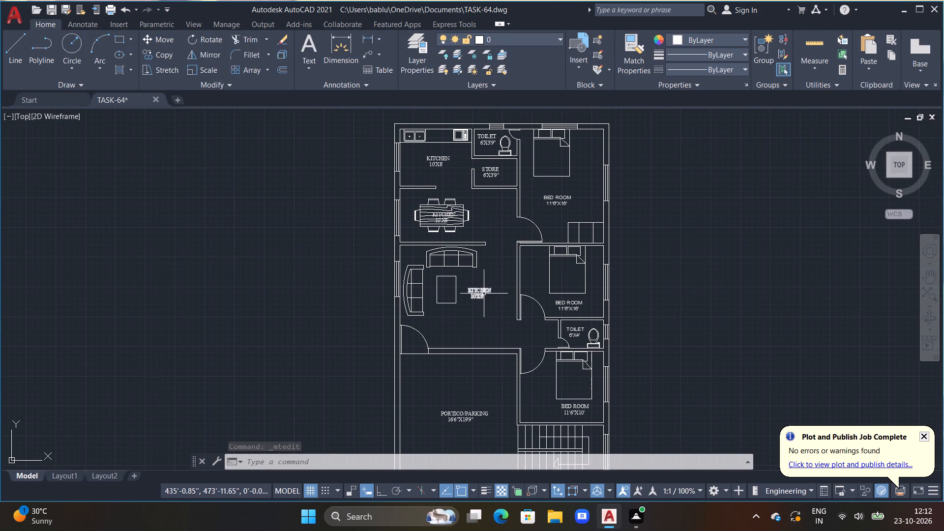
{"action": "double_click", "coordinate": [483, 292]}
{"action": "scroll", "coordinate": [483, 292], "scroll_direction": "up", "scroll_amount": 4}
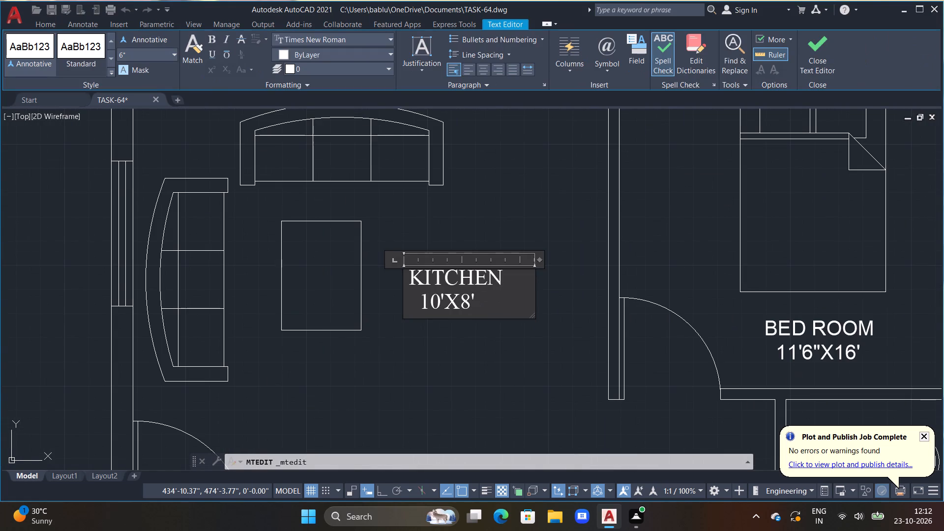
{"action": "left_click_drag", "start_coordinate": [532, 316], "coordinate": [572, 380]}
{"action": "left_click_drag", "start_coordinate": [486, 302], "coordinate": [371, 267]}
{"action": "key", "text": "BackSpace"}
{"action": "key", "text": "space"}
{"action": "type", "text": "LIVING ROM"}
{"action": "key", "text": "BackSpace"}
{"action": "type", "text": "OM"}
{"action": "key", "text": "Return"}
{"action": "key", "text": "space"}
{"action": "type", "text": "16'4\"X14'"}
{"action": "type", "text": "6\""}
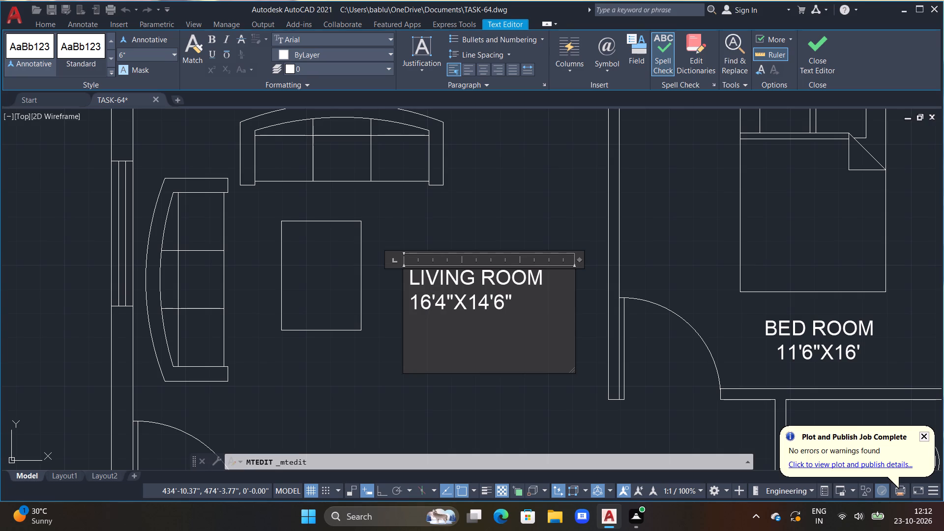
{"action": "left_click", "coordinate": [414, 307]}
{"action": "key", "text": "space"}
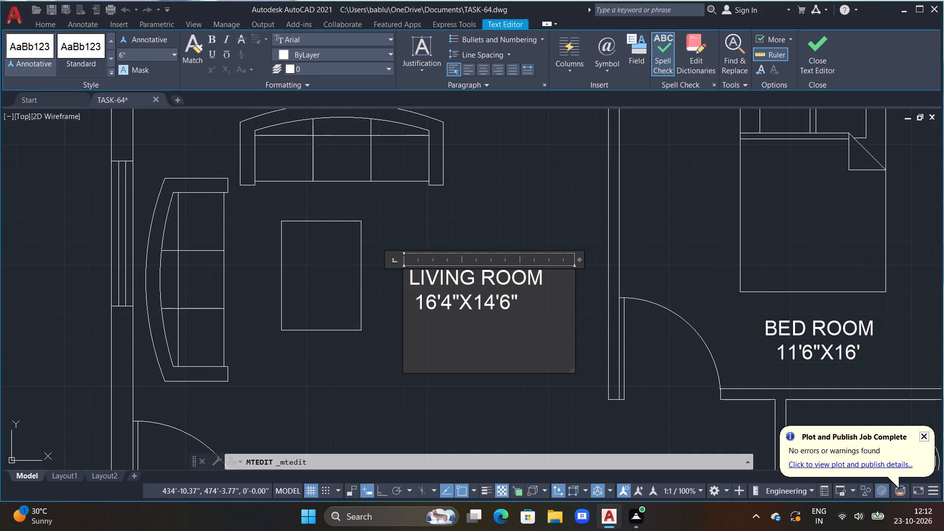
{"action": "key", "text": "space"}
{"action": "left_click", "coordinate": [395, 346]}
Change the kitchen label over the dining table to DINING with 16'6"X7'6" on the second line.
{"action": "scroll", "coordinate": [395, 346], "scroll_direction": "down", "scroll_amount": 4}
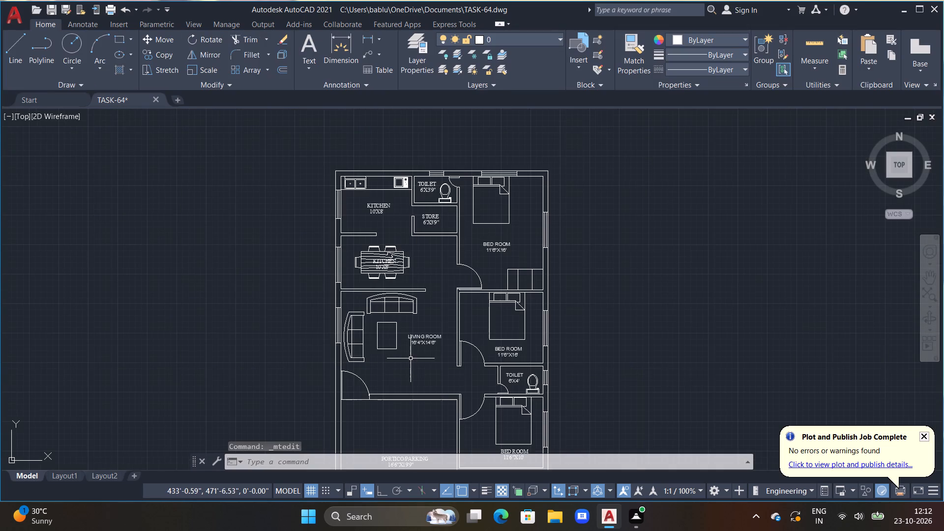
{"action": "middle_click_drag", "start_coordinate": [423, 371], "coordinate": [445, 417]}
{"action": "scroll", "coordinate": [420, 291], "scroll_direction": "up", "scroll_amount": 1}
{"action": "double_click", "coordinate": [394, 317]}
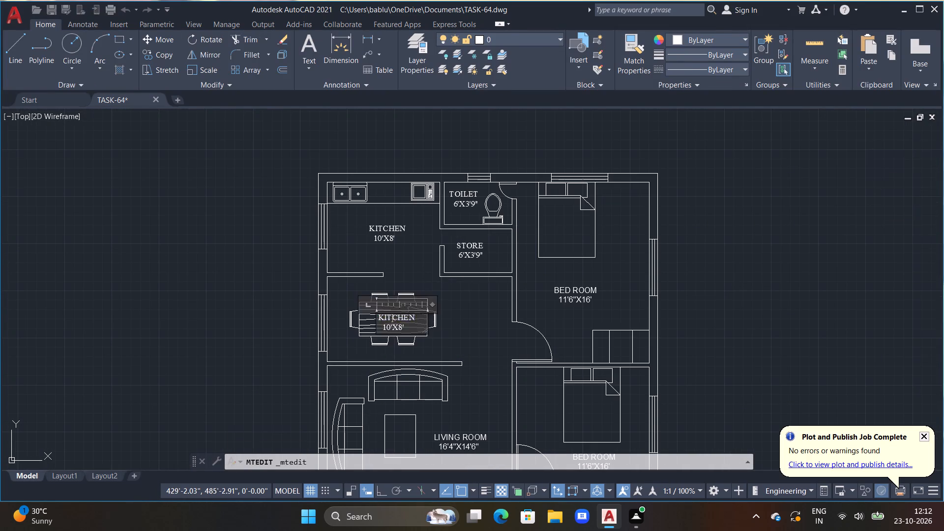
{"action": "scroll", "coordinate": [402, 319], "scroll_direction": "up", "scroll_amount": 2}
{"action": "middle_click_drag", "start_coordinate": [404, 319], "coordinate": [512, 319]}
{"action": "left_click_drag", "start_coordinate": [521, 333], "coordinate": [443, 324]}
{"action": "left_click", "coordinate": [443, 324]}
{"action": "key", "text": "BackSpace"}
{"action": "key", "text": "space"}
{"action": "type", "text": "DINING"}
{"action": "key", "text": "Right"}
{"action": "key", "text": "Right"}
{"action": "key", "text": "Right"}
{"action": "key", "text": "Right"}
{"action": "key", "text": "Right"}
{"action": "key", "text": "Right"}
{"action": "key", "text": "Right"}
{"action": "key", "text": "Right"}
{"action": "key", "text": "Right"}
{"action": "key", "text": "Right"}
{"action": "key", "text": "Right"}
{"action": "key", "text": "Right"}
{"action": "key", "text": "Right"}
{"action": "key", "text": "Right"}
{"action": "key", "text": "Right"}
{"action": "key", "text": "Right"}
{"action": "key", "text": "Right"}
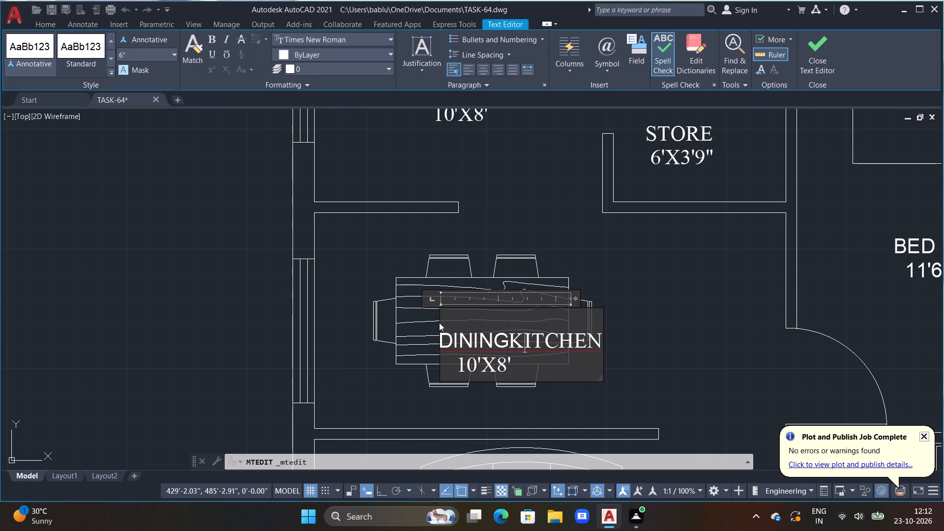
{"action": "key", "text": "BackSpace"}
{"action": "key", "text": "BackSpace"}
{"action": "key", "text": "BackSpace"}
{"action": "key", "text": "BackSpace"}
{"action": "key", "text": "BackSpace"}
{"action": "key", "text": "BackSpace"}
{"action": "key", "text": "BackSpace"}
{"action": "key", "text": "BackSpace"}
{"action": "key", "text": "BackSpace"}
{"action": "key", "text": "BackSpace"}
{"action": "key", "text": "BackSpace"}
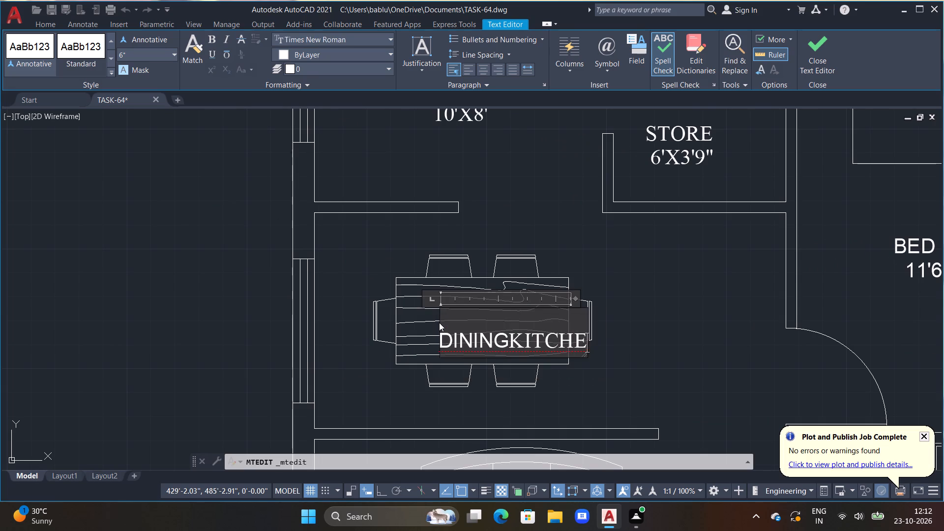
{"action": "key", "text": "BackSpace"}
{"action": "key", "text": "BackSpace"}
{"action": "key", "text": "BackSpace"}
{"action": "key", "text": "BackSpace"}
{"action": "key", "text": "BackSpace"}
{"action": "key", "text": "BackSpace"}
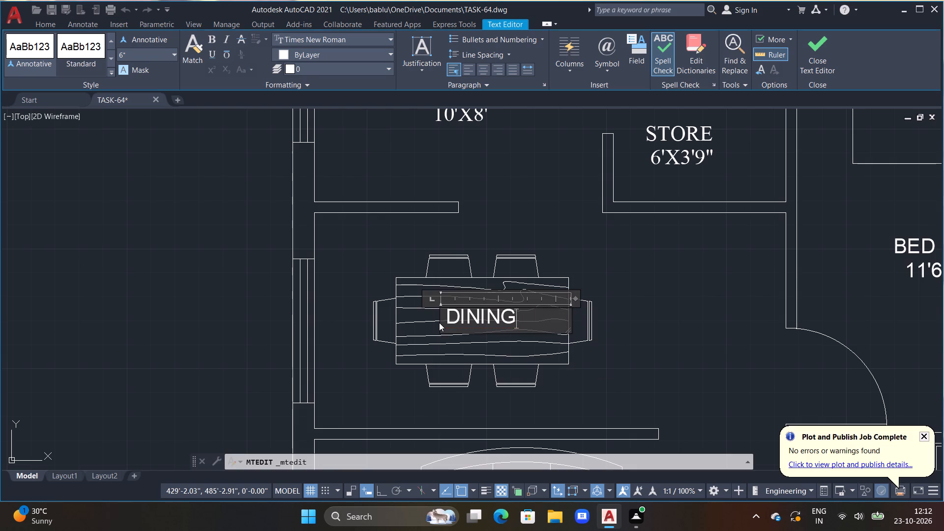
{"action": "key", "text": "Return"}
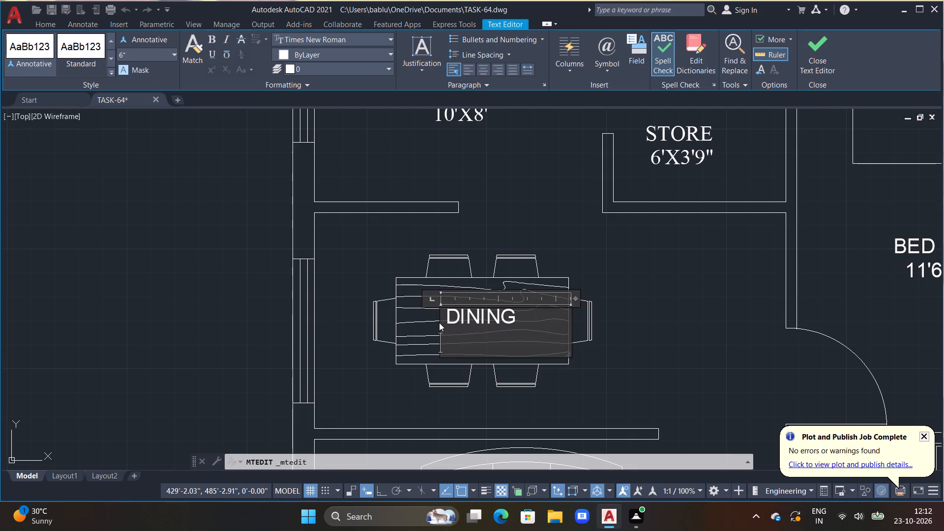
{"action": "type", "text": "16"}
{"action": "type", "text": "'6\"X7'6\""}
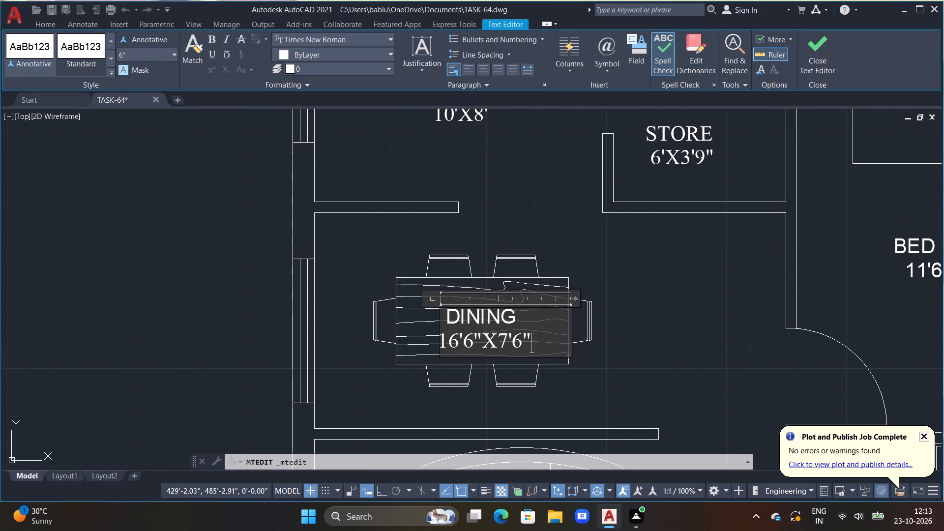
{"action": "left_click", "coordinate": [383, 250]}
Review the room labels and their placement across the furnished floor plan.
{"action": "scroll", "coordinate": [396, 256], "scroll_direction": "down", "scroll_amount": 2}
{"action": "middle_click_drag", "start_coordinate": [482, 246], "coordinate": [492, 304]}
{"action": "middle_click_drag", "start_coordinate": [546, 301], "coordinate": [454, 236]}
{"action": "middle_click_drag", "start_coordinate": [455, 326], "coordinate": [445, 298]}
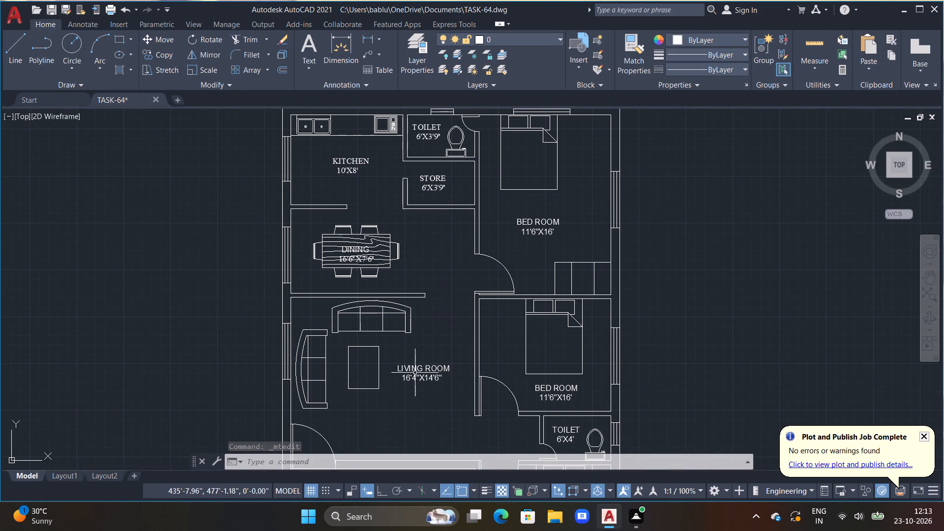
{"action": "scroll", "coordinate": [360, 364], "scroll_direction": "up", "scroll_amount": 1}
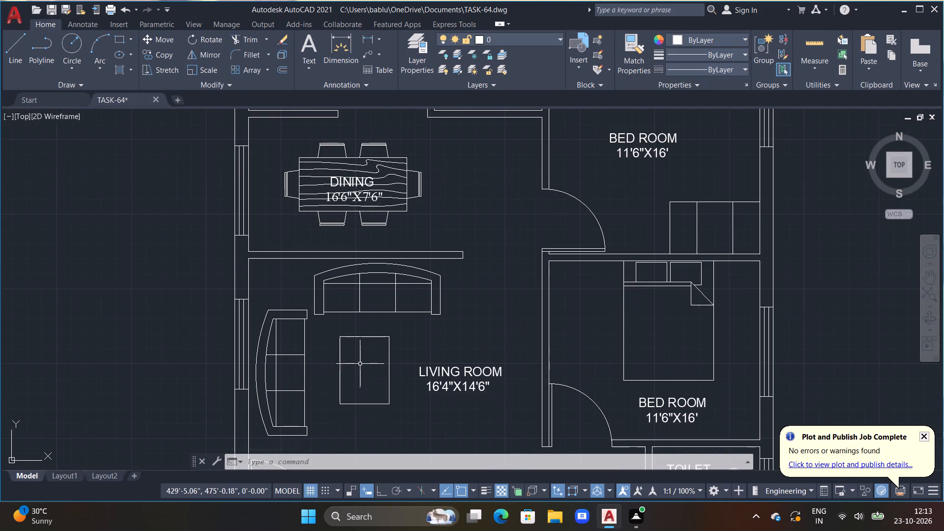
{"action": "middle_click_drag", "start_coordinate": [387, 345], "coordinate": [400, 330]}
{"action": "scroll", "coordinate": [389, 324], "scroll_direction": "up", "scroll_amount": 1}
{"action": "scroll", "coordinate": [375, 324], "scroll_direction": "down", "scroll_amount": 3}
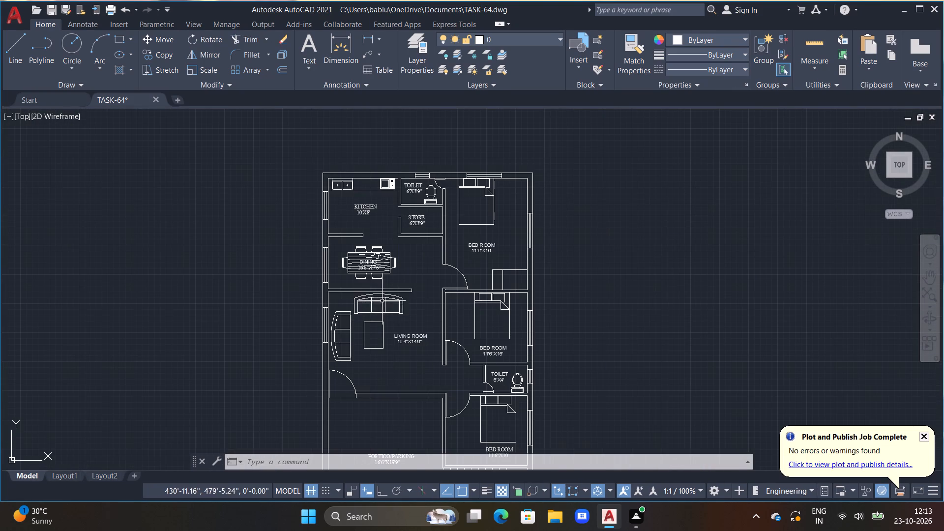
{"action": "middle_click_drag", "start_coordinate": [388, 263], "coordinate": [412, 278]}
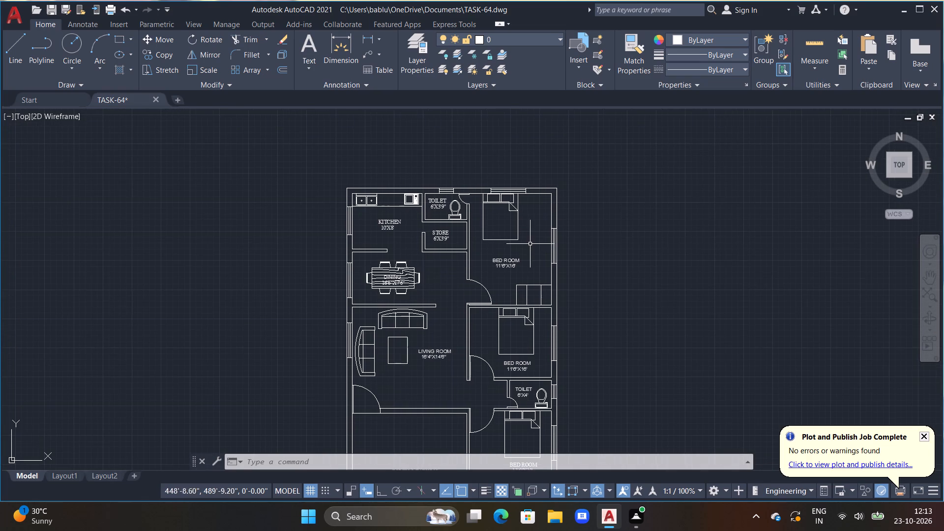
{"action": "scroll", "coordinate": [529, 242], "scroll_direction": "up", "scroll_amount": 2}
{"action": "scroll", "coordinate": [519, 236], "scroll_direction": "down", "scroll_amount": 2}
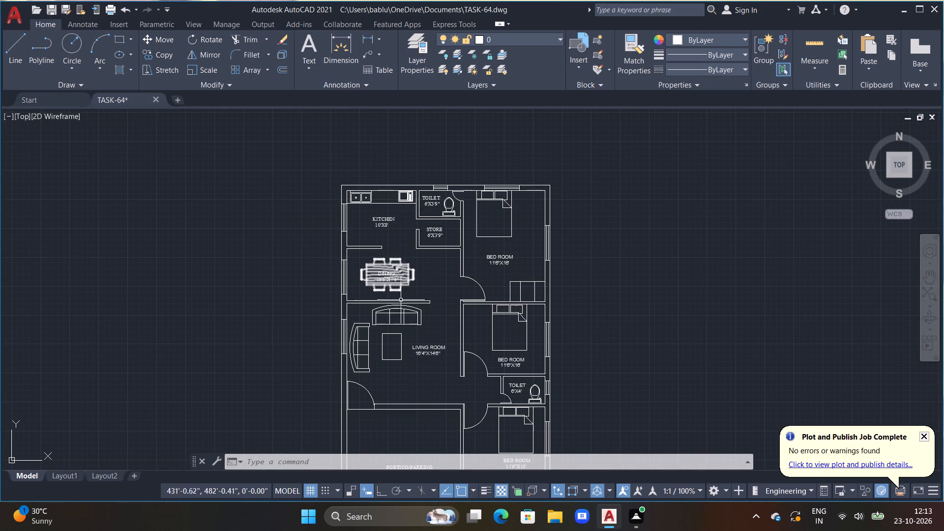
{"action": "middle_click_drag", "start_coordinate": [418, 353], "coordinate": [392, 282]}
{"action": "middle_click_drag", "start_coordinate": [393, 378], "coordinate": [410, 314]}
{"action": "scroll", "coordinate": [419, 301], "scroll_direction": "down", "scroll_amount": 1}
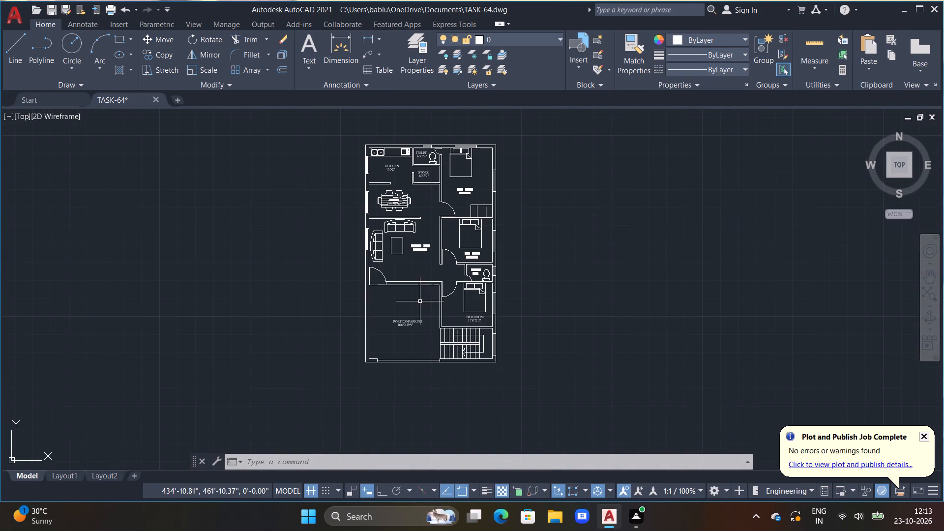
Edit the PORTICO/PARKING label so that it reads PORTICXO/PARKING, leaving its size line as it is.
{"action": "scroll", "coordinate": [391, 311], "scroll_direction": "up", "scroll_amount": 1}
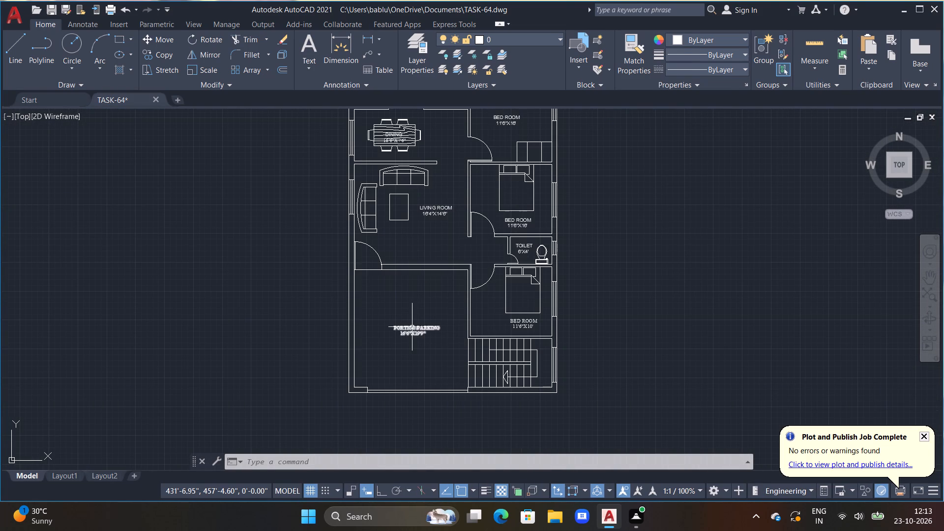
{"action": "double_click", "coordinate": [413, 327]}
{"action": "key", "text": "x"}
{"action": "key", "text": "Escape"}
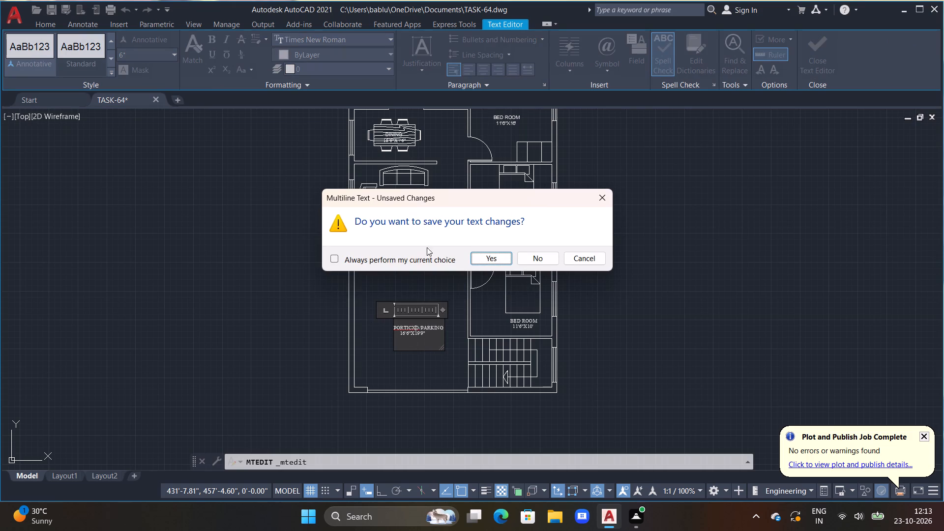
{"action": "left_click", "coordinate": [605, 192]}
{"action": "middle_click_drag", "start_coordinate": [628, 183], "coordinate": [645, 245]}
{"action": "key", "text": "Escape"}
{"action": "key", "text": "Escape"}
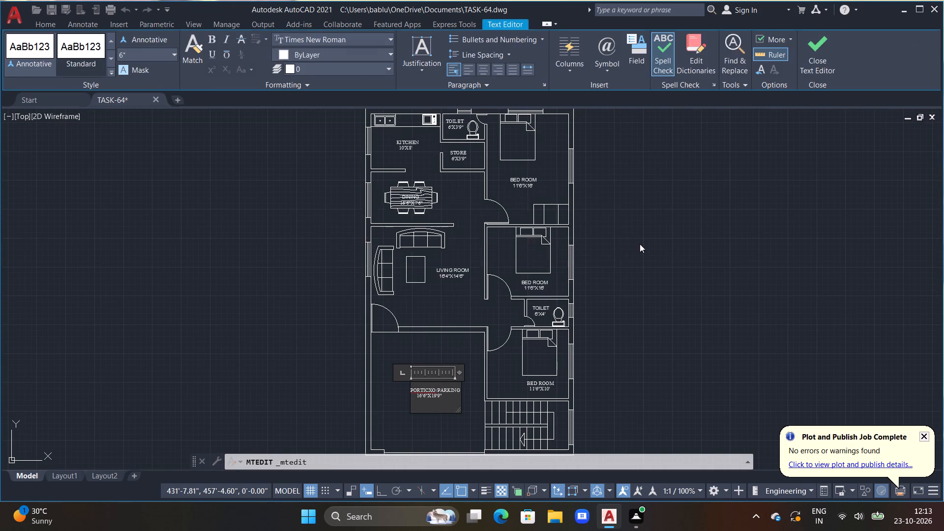
{"action": "left_click", "coordinate": [601, 195]}
{"action": "left_click", "coordinate": [466, 344]}
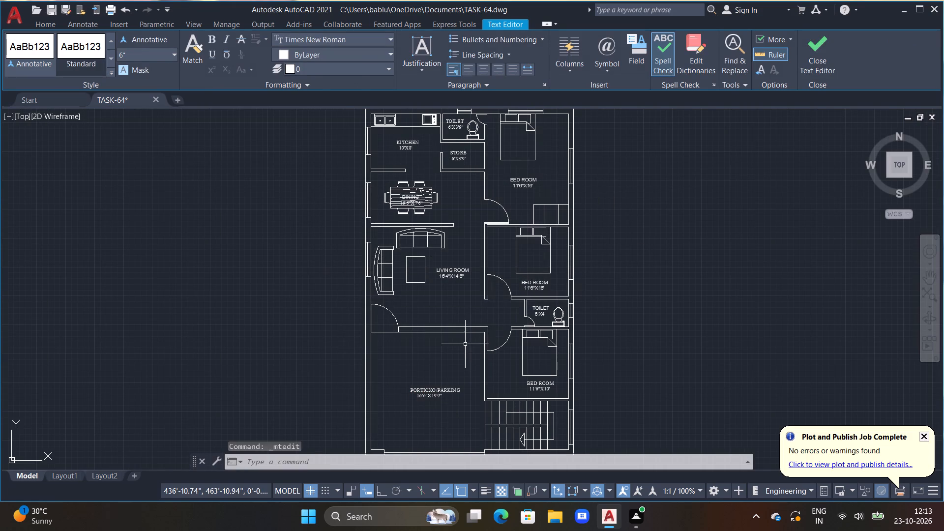
Copy the STORE label to the empty area outside the house, beyond the upper bedroom's right wall.
{"action": "middle_click_drag", "start_coordinate": [516, 175], "coordinate": [541, 274]}
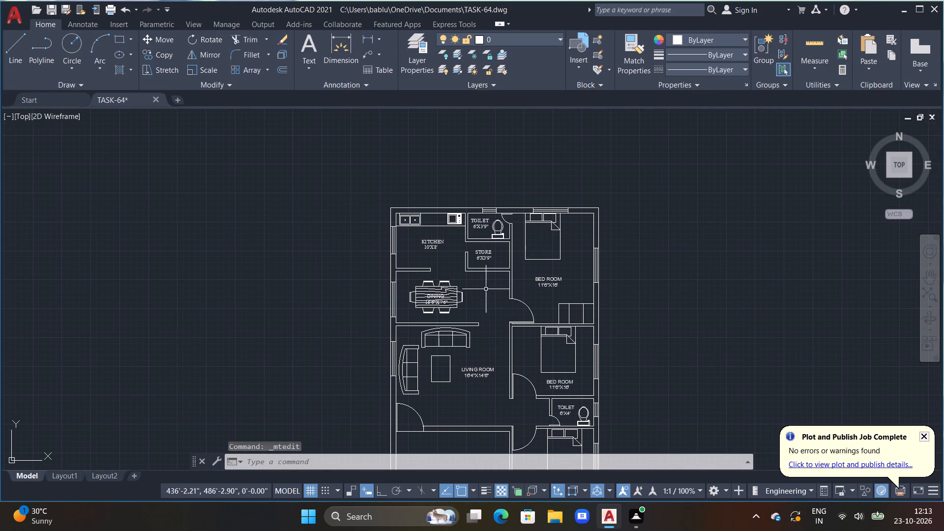
{"action": "left_click", "coordinate": [484, 250]}
{"action": "type", "text": "CO"}
{"action": "key", "text": "space"}
{"action": "left_click", "coordinate": [484, 250]}
{"action": "left_click", "coordinate": [645, 251]}
{"action": "key", "text": "Escape"}
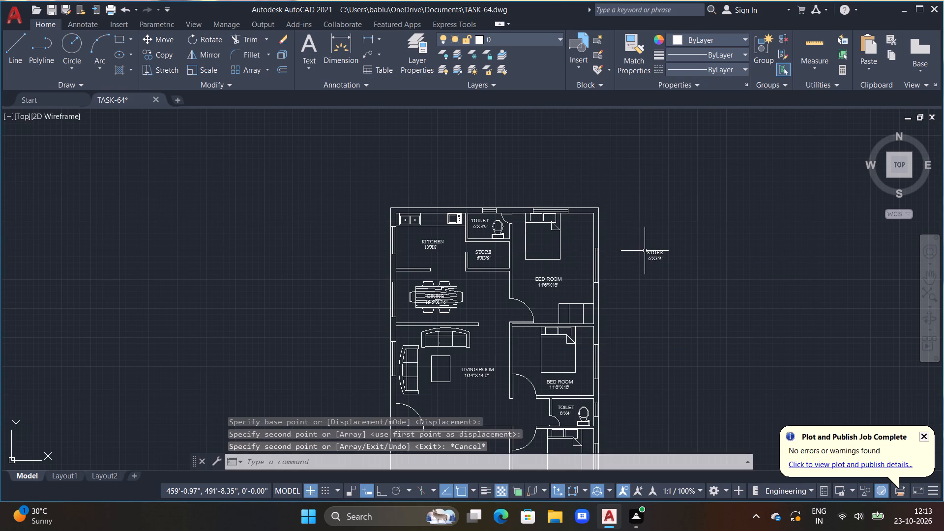
{"action": "key", "text": "Escape"}
Replace the whole text of the copied STORE label outside the house with W.
{"action": "triple_click", "coordinate": [655, 255]}
{"action": "scroll", "coordinate": [655, 255], "scroll_direction": "up", "scroll_amount": 3}
{"action": "left_click_drag", "start_coordinate": [681, 265], "coordinate": [619, 243]}
{"action": "key", "text": "Delete"}
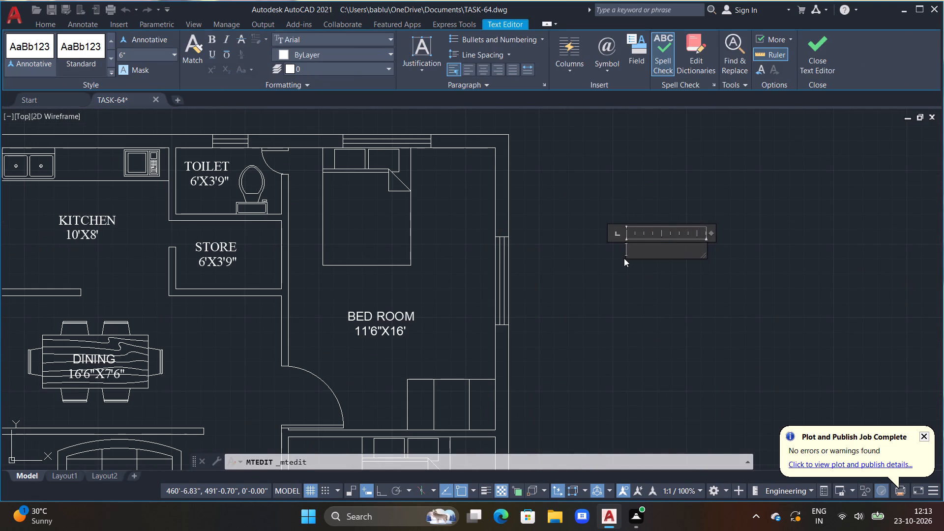
{"action": "type", "text": "W"}
{"action": "key", "text": "space"}
{"action": "left_click", "coordinate": [624, 259]}
{"action": "scroll", "coordinate": [625, 259], "scroll_direction": "down", "scroll_amount": 2}
{"action": "scroll", "coordinate": [629, 254], "scroll_direction": "up", "scroll_amount": 2}
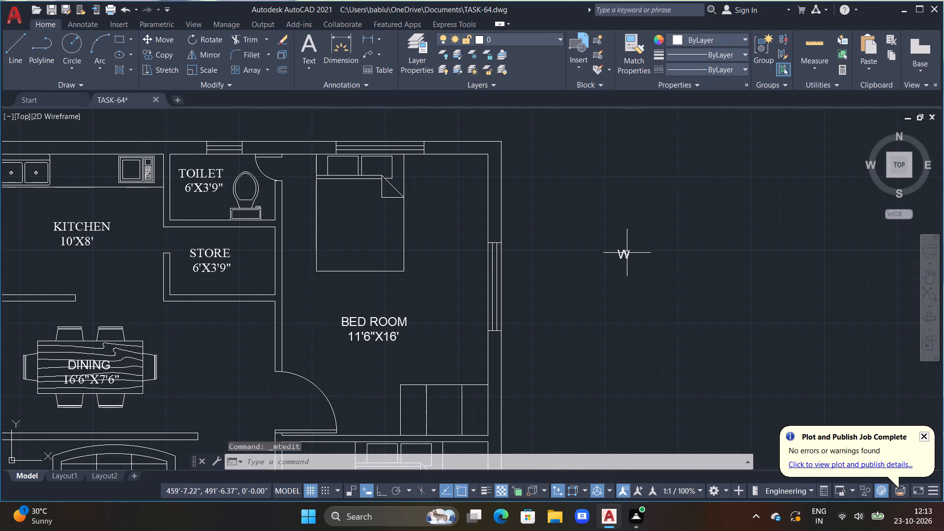
Copy the W tag to just above the upper bedroom's window in the plan's top wall.
{"action": "left_click", "coordinate": [626, 253]}
{"action": "type", "text": "CO"}
{"action": "key", "text": "space"}
{"action": "left_click_drag", "start_coordinate": [626, 253], "coordinate": [316, 291]}
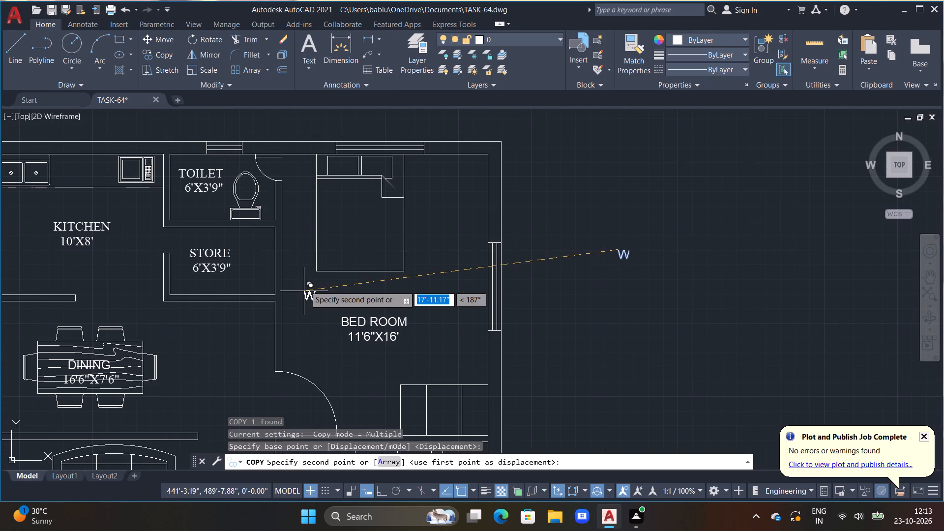
{"action": "middle_click_drag", "start_coordinate": [306, 286], "coordinate": [466, 254]}
{"action": "scroll", "coordinate": [396, 218], "scroll_direction": "down", "scroll_amount": 1}
{"action": "middle_click_drag", "start_coordinate": [396, 218], "coordinate": [413, 291]}
{"action": "scroll", "coordinate": [508, 202], "scroll_direction": "up", "scroll_amount": 1}
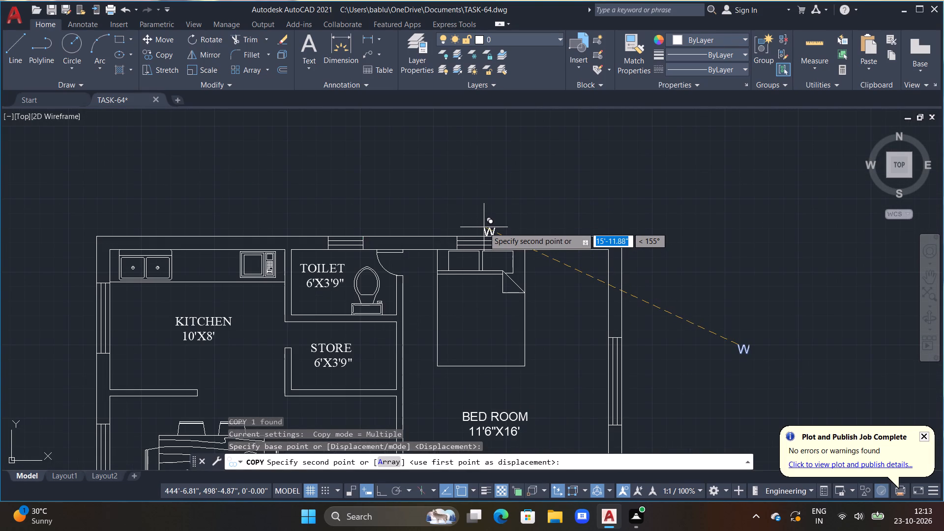
{"action": "left_click", "coordinate": [474, 222]}
Place copies of the W tag outside the left wall beside the kitchen, dining and living room windows.
{"action": "scroll", "coordinate": [478, 230], "scroll_direction": "down", "scroll_amount": 2}
{"action": "scroll", "coordinate": [487, 272], "scroll_direction": "down", "scroll_amount": 1}
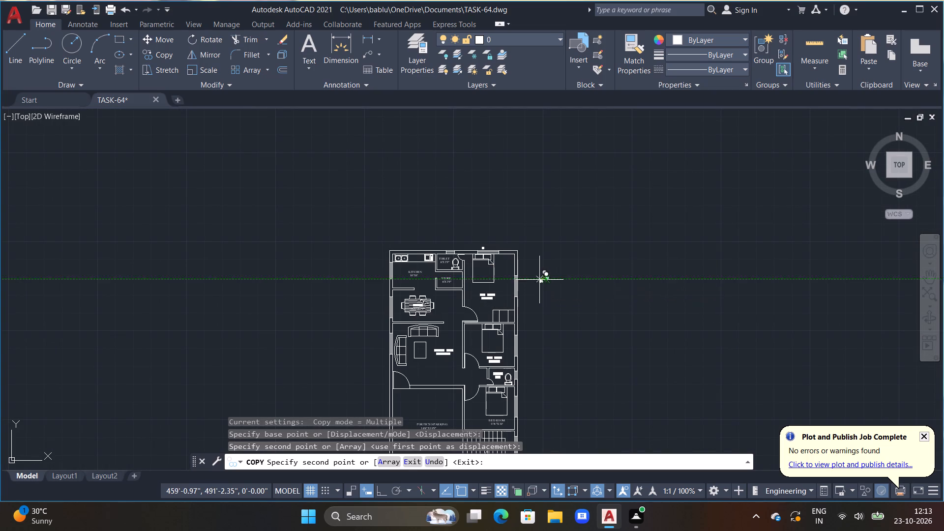
{"action": "scroll", "coordinate": [366, 287], "scroll_direction": "up", "scroll_amount": 3}
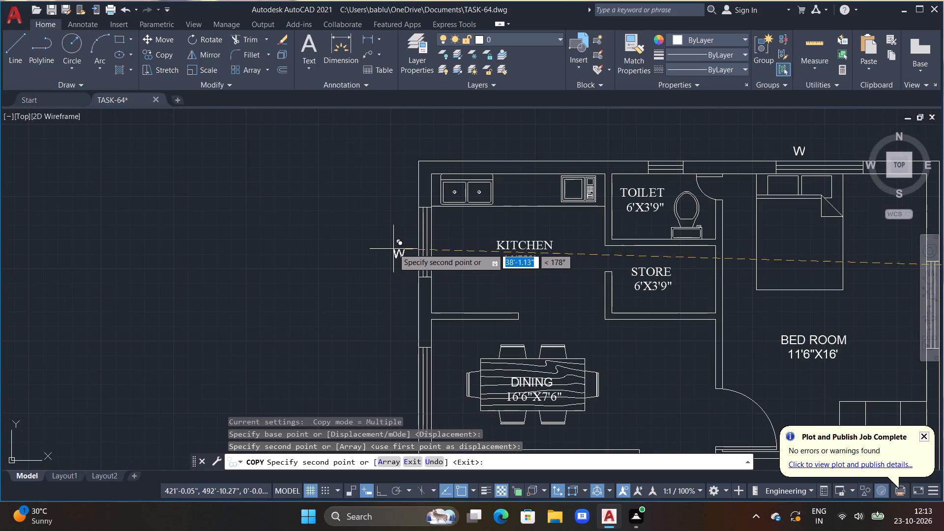
{"action": "left_click", "coordinate": [396, 236]}
{"action": "middle_click_drag", "start_coordinate": [389, 326], "coordinate": [376, 192]}
{"action": "left_click", "coordinate": [379, 248]}
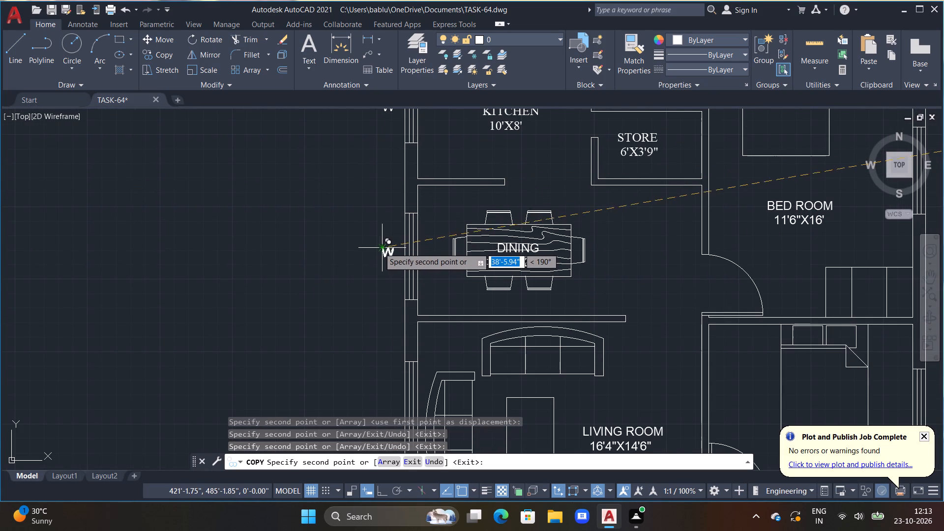
{"action": "middle_click_drag", "start_coordinate": [379, 273], "coordinate": [373, 169]}
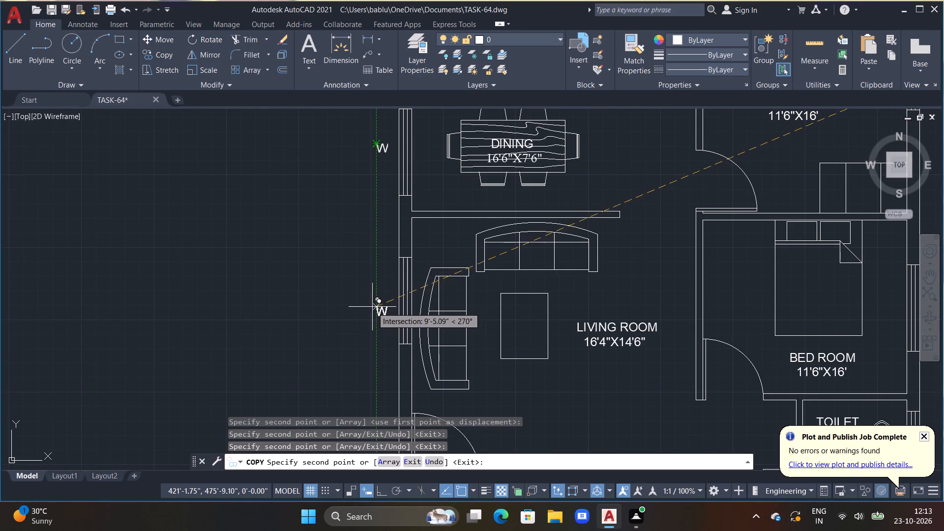
{"action": "left_click", "coordinate": [372, 306]}
Place copies of the W tag inside the door swings of the living room entrance, the lower bedroom and the 6'X4' toilet.
{"action": "scroll", "coordinate": [375, 306], "scroll_direction": "down", "scroll_amount": 3}
{"action": "middle_click_drag", "start_coordinate": [426, 321], "coordinate": [403, 234]}
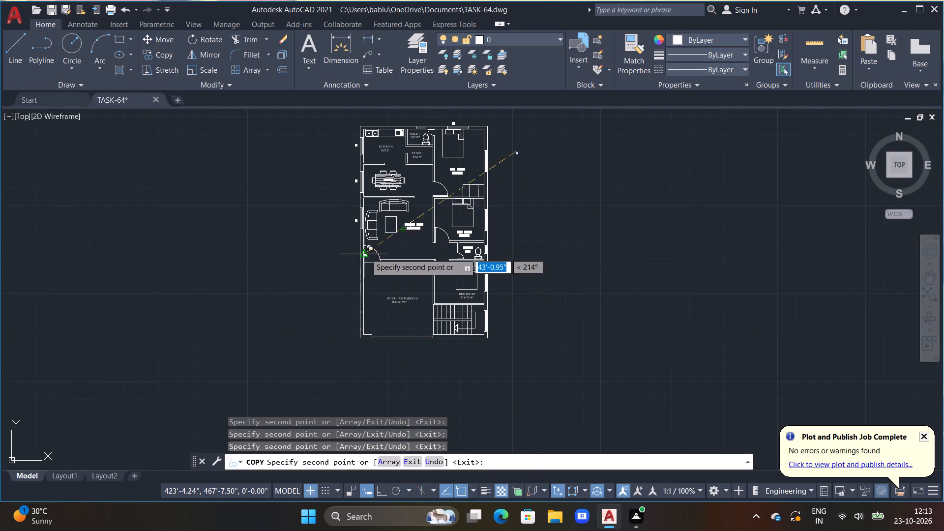
{"action": "scroll", "coordinate": [366, 253], "scroll_direction": "up", "scroll_amount": 3}
{"action": "left_click", "coordinate": [373, 267]}
{"action": "scroll", "coordinate": [447, 272], "scroll_direction": "down", "scroll_amount": 2}
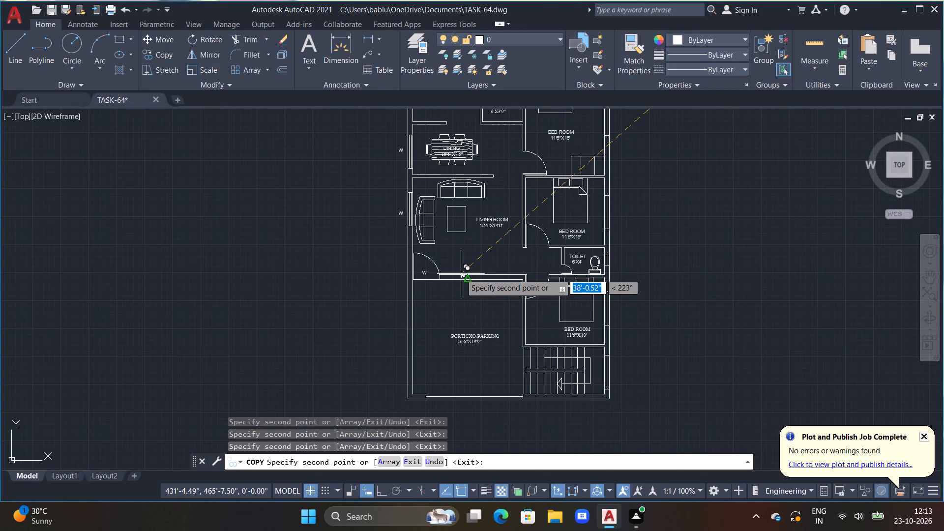
{"action": "scroll", "coordinate": [534, 289], "scroll_direction": "up", "scroll_amount": 2}
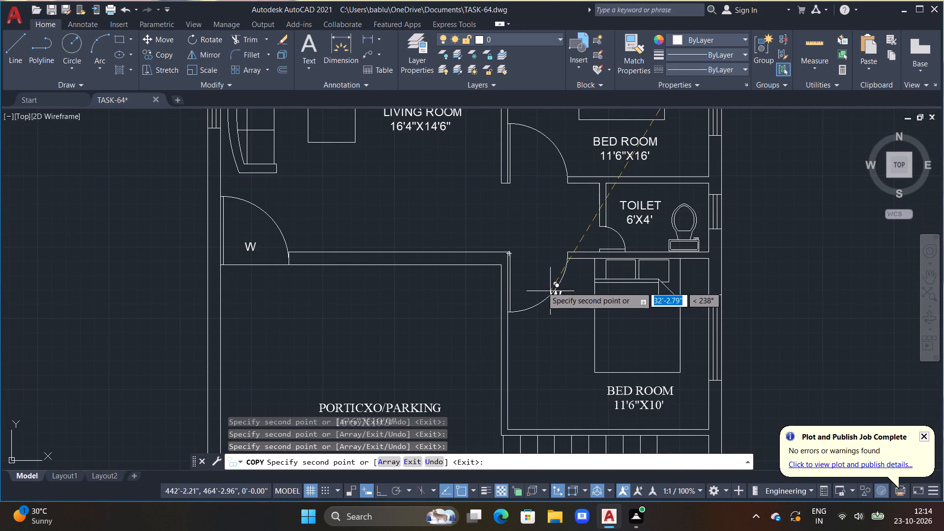
{"action": "left_click", "coordinate": [528, 278]}
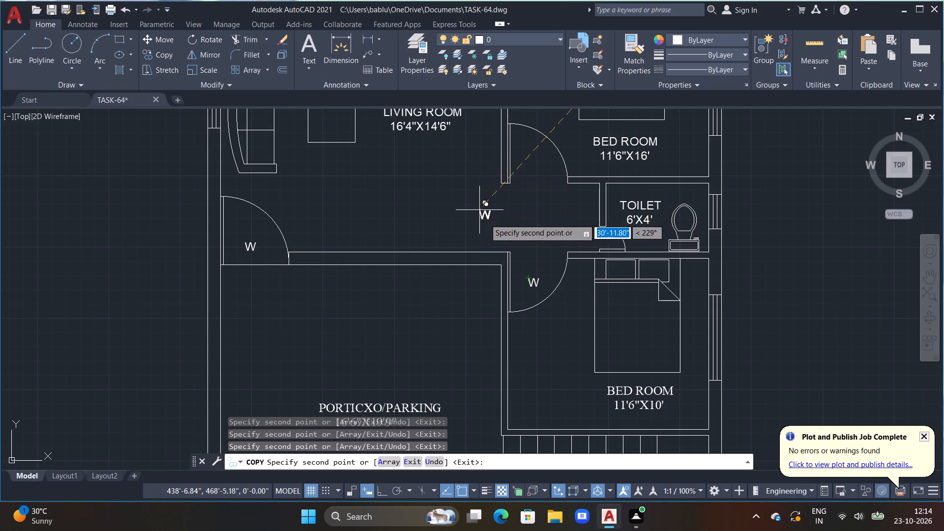
{"action": "scroll", "coordinate": [605, 243], "scroll_direction": "up", "scroll_amount": 3}
{"action": "left_click", "coordinate": [590, 211]}
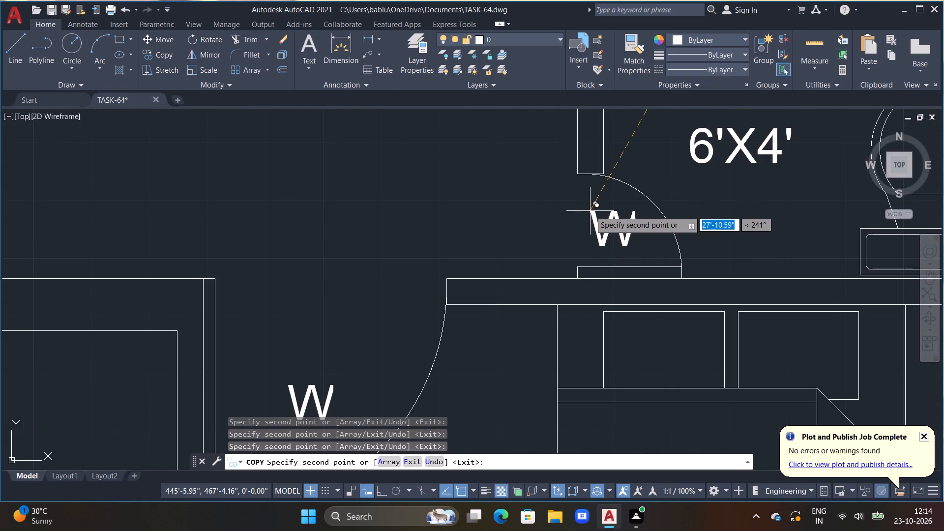
Place copies of the W tag outside the right wall beside the staircase, lower bedroom, toilet, middle bedroom and upper bedroom windows.
{"action": "scroll", "coordinate": [590, 211], "scroll_direction": "down", "scroll_amount": 3}
{"action": "middle_click_drag", "start_coordinate": [609, 260], "coordinate": [396, 157]}
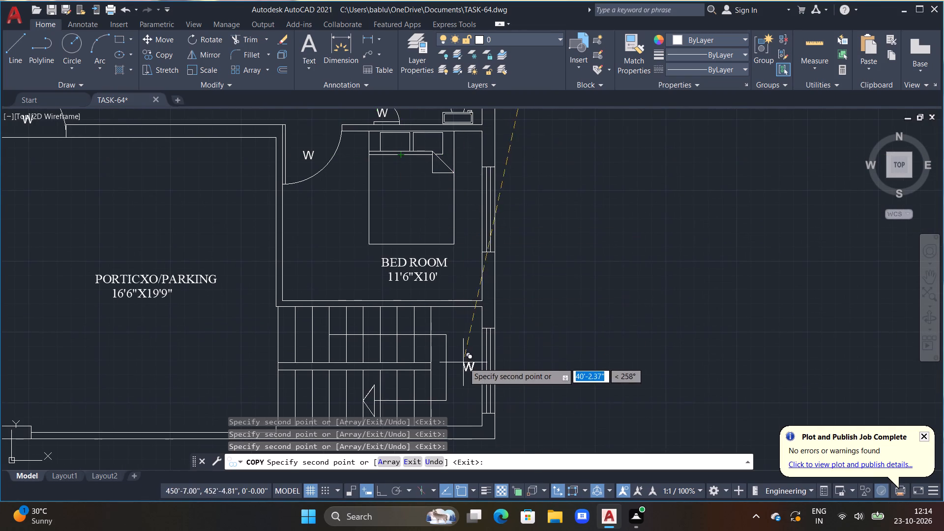
{"action": "left_click", "coordinate": [502, 365]}
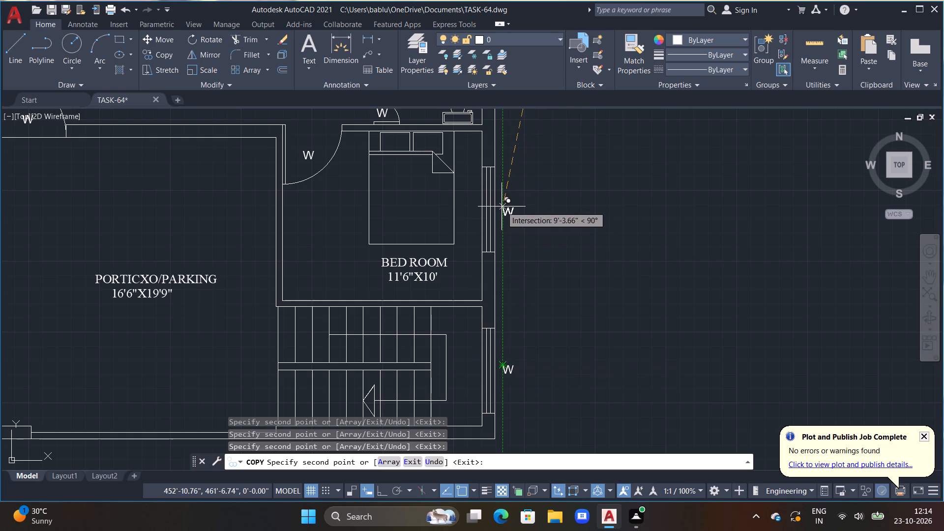
{"action": "left_click", "coordinate": [501, 206]}
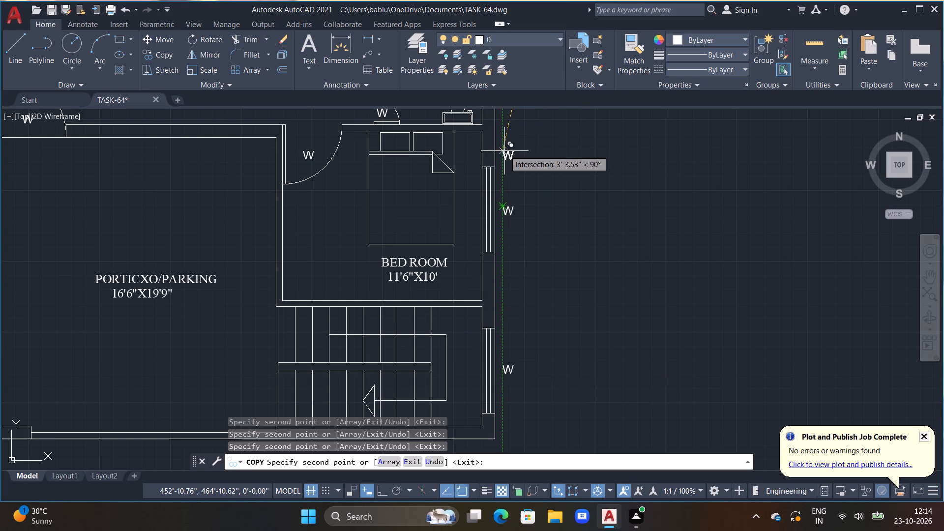
{"action": "middle_click_drag", "start_coordinate": [522, 149], "coordinate": [522, 154]}
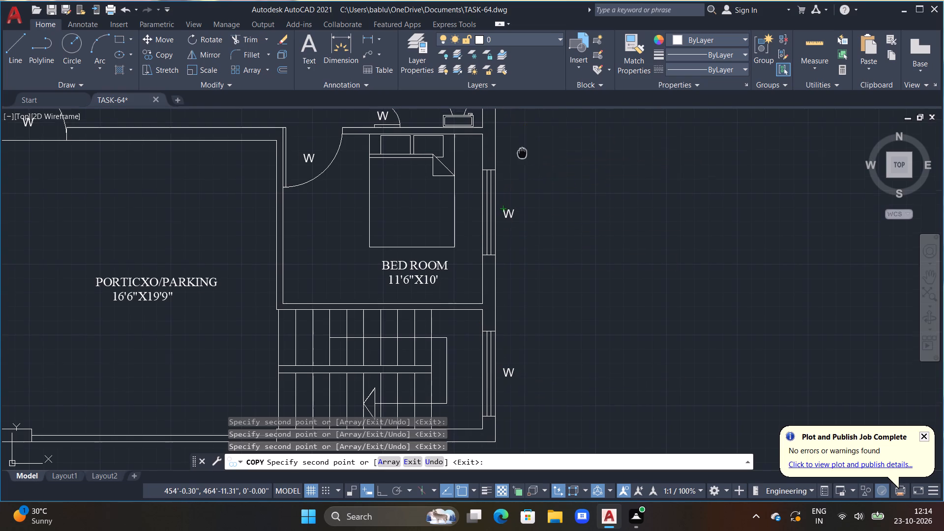
{"action": "middle_click_drag", "start_coordinate": [522, 154], "coordinate": [528, 191]}
{"action": "middle_click_drag", "start_coordinate": [533, 206], "coordinate": [521, 316]}
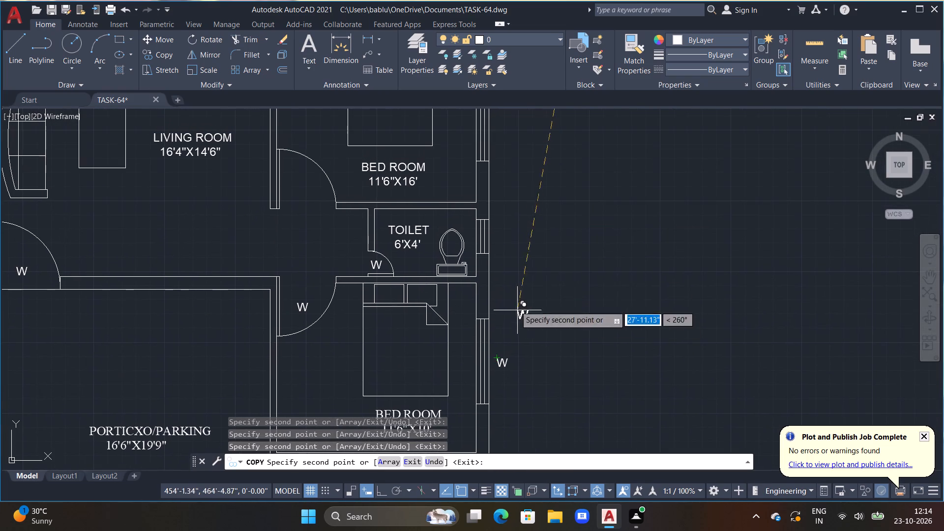
{"action": "left_click", "coordinate": [500, 236]}
{"action": "middle_click_drag", "start_coordinate": [513, 147], "coordinate": [538, 253]}
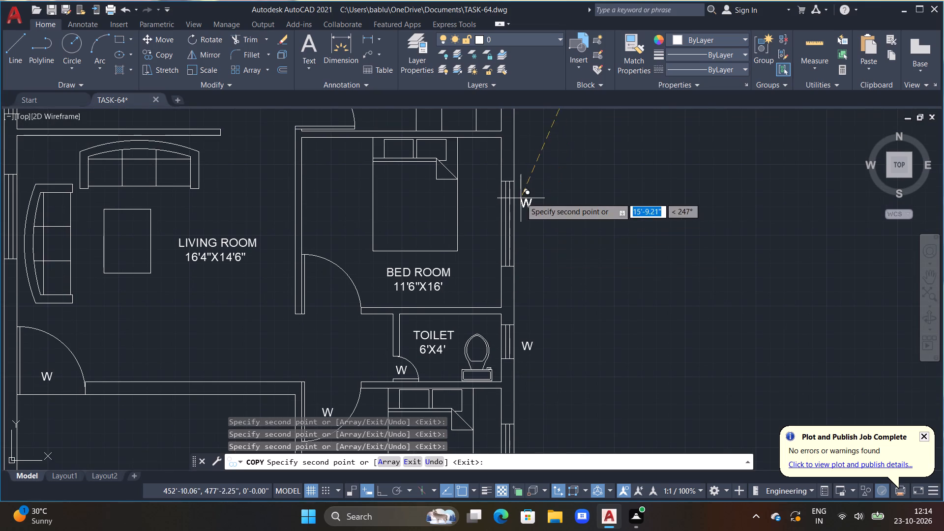
{"action": "left_click", "coordinate": [523, 223]}
{"action": "scroll", "coordinate": [534, 210], "scroll_direction": "down", "scroll_amount": 3}
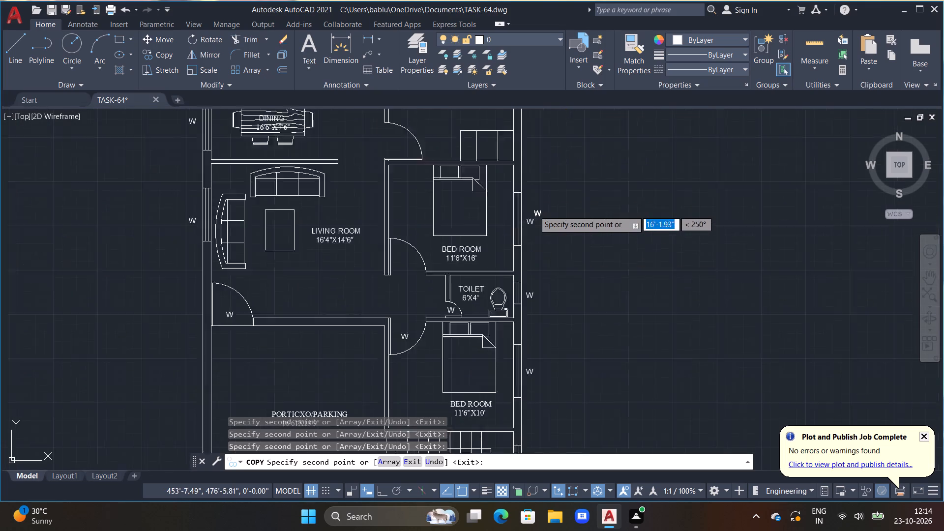
{"action": "scroll", "coordinate": [534, 210], "scroll_direction": "down", "scroll_amount": 2}
{"action": "scroll", "coordinate": [550, 187], "scroll_direction": "up", "scroll_amount": 4}
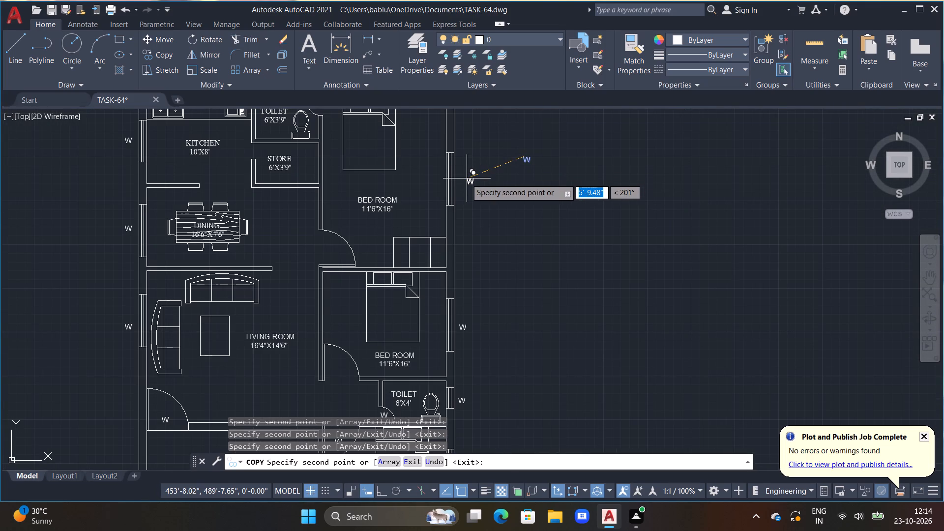
{"action": "left_click", "coordinate": [466, 179]}
{"action": "key", "text": "Escape"}
Erase the original W tag standing apart from the house beyond the upper bedroom's right wall.
{"action": "left_click", "coordinate": [525, 163]}
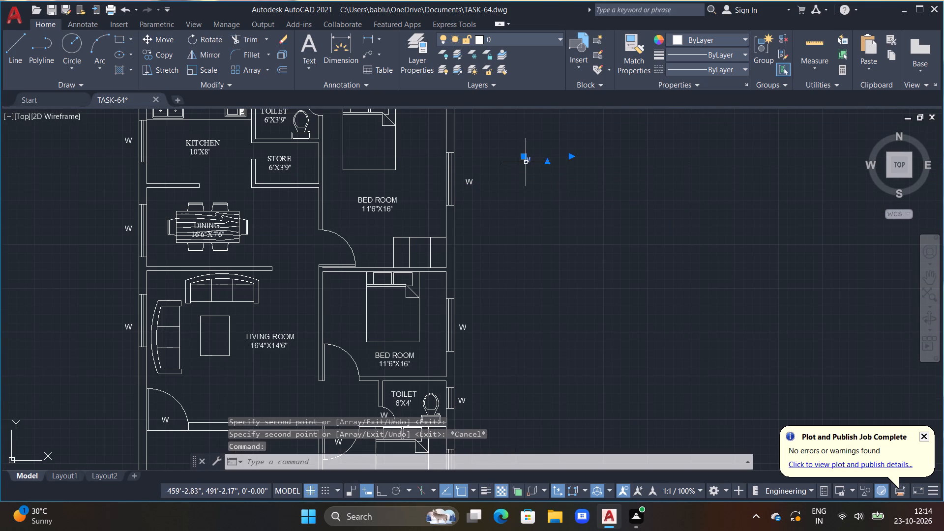
{"action": "key", "text": "Delete"}
Change the W tag above the upper bedroom's top wall window to W1.
{"action": "scroll", "coordinate": [477, 181], "scroll_direction": "up", "scroll_amount": 1}
{"action": "scroll", "coordinate": [477, 181], "scroll_direction": "down", "scroll_amount": 3}
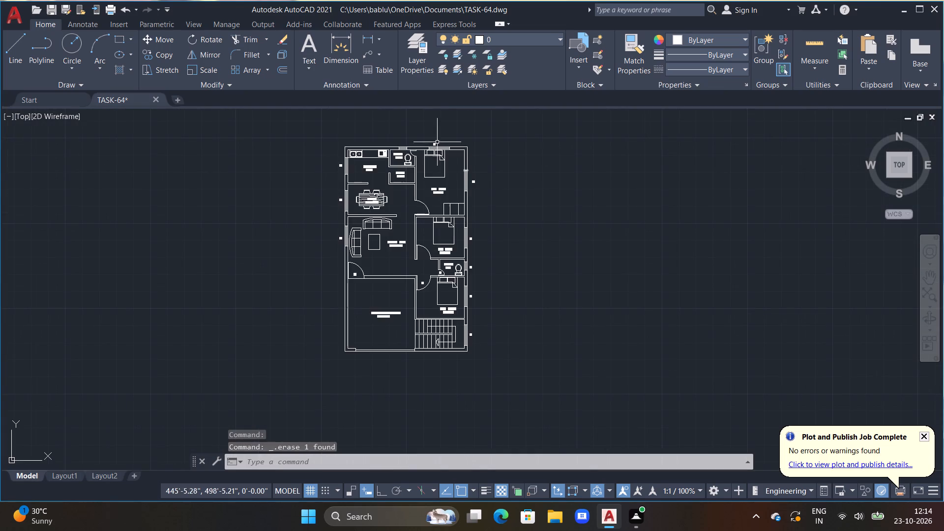
{"action": "scroll", "coordinate": [424, 137], "scroll_direction": "up", "scroll_amount": 1}
{"action": "middle_click_drag", "start_coordinate": [419, 140], "coordinate": [440, 218]}
{"action": "scroll", "coordinate": [440, 218], "scroll_direction": "up", "scroll_amount": 3}
{"action": "scroll", "coordinate": [480, 260], "scroll_direction": "up", "scroll_amount": 1}
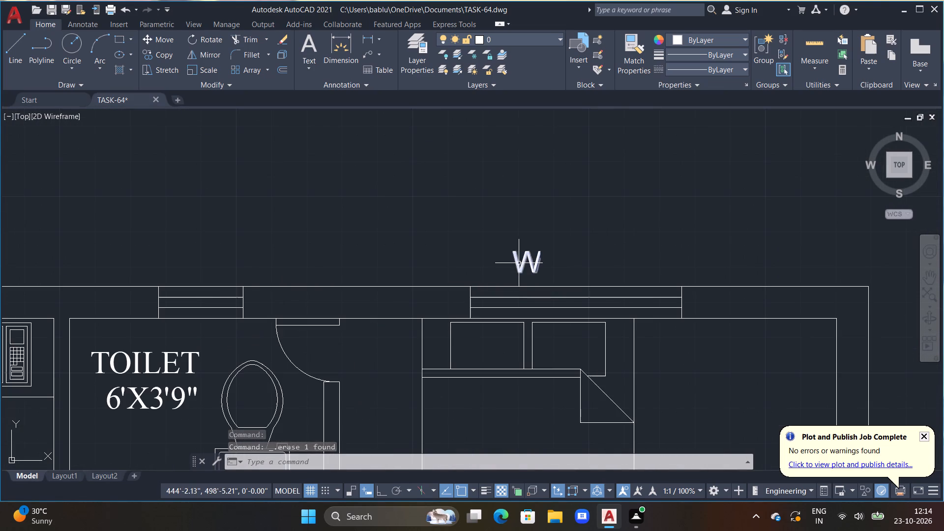
{"action": "left_click", "coordinate": [519, 263]}
{"action": "left_click", "coordinate": [522, 263]}
{"action": "double_click", "coordinate": [524, 256]}
{"action": "scroll", "coordinate": [533, 256], "scroll_direction": "up", "scroll_amount": 2}
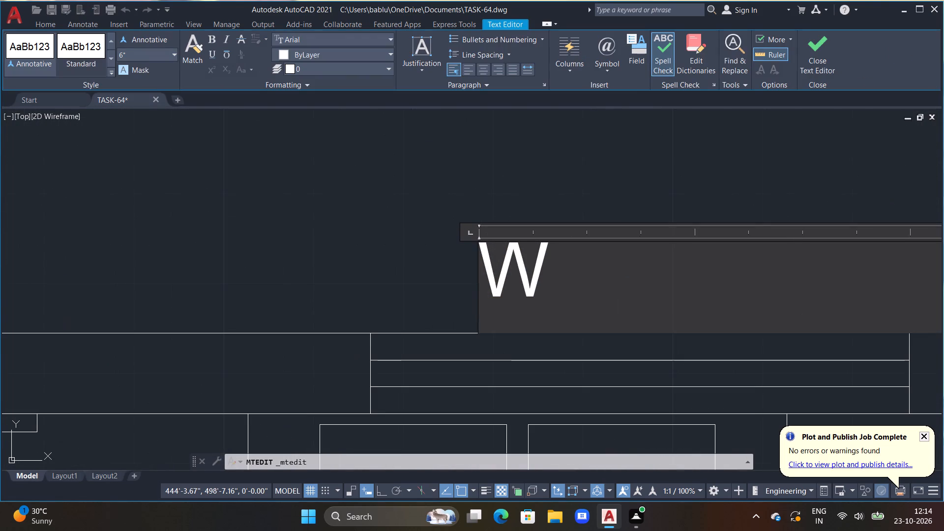
{"action": "left_click", "coordinate": [549, 256]}
{"action": "key", "text": "1"}
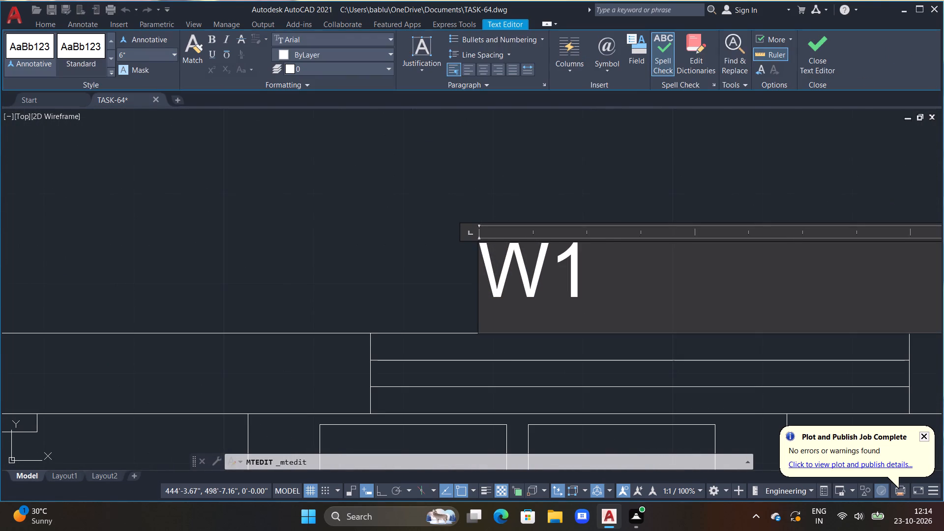
{"action": "key", "text": "space"}
{"action": "left_click", "coordinate": [487, 283]}
{"action": "key", "text": "space"}
{"action": "key", "text": "space"}
{"action": "key", "text": "space"}
{"action": "left_click", "coordinate": [440, 278]}
Change the W tag outside the right wall beside the upper bedroom window to W1.
{"action": "scroll", "coordinate": [451, 280], "scroll_direction": "down", "scroll_amount": 1}
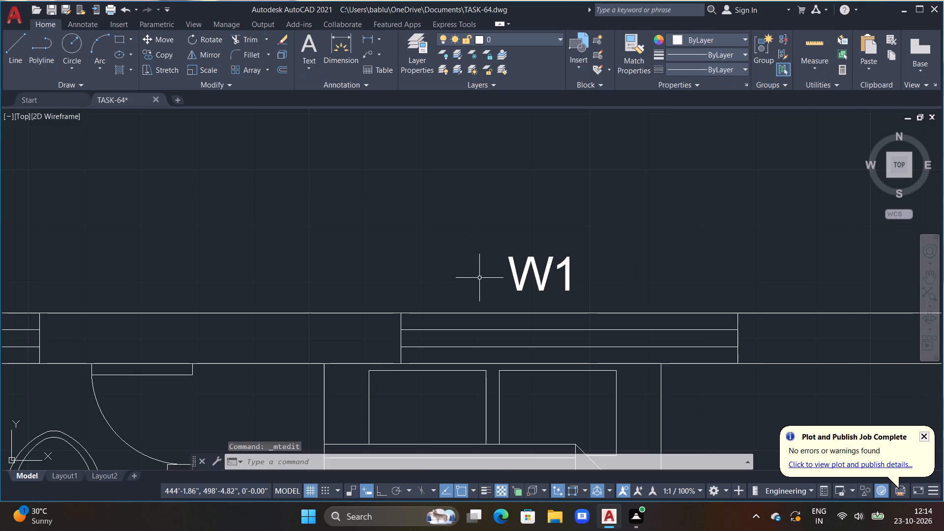
{"action": "scroll", "coordinate": [489, 279], "scroll_direction": "down", "scroll_amount": 2}
{"action": "middle_click_drag", "start_coordinate": [583, 314], "coordinate": [490, 193]}
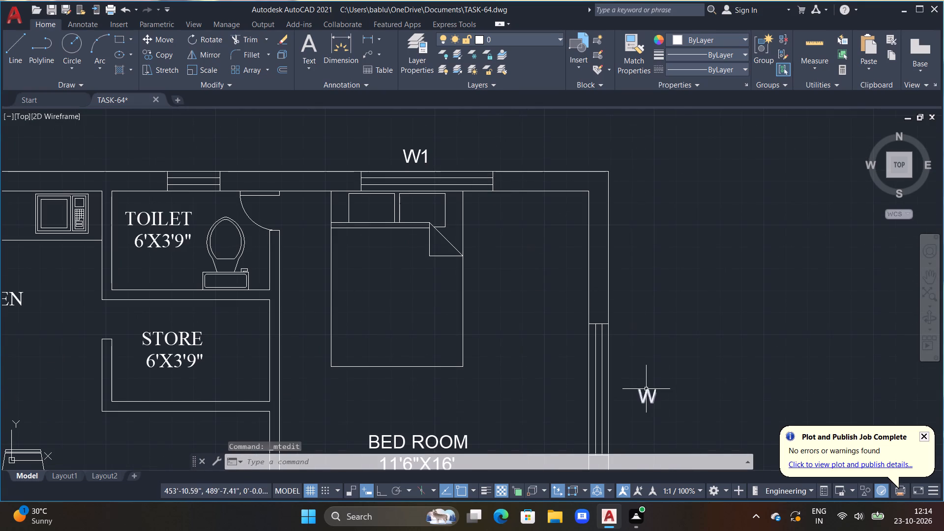
{"action": "middle_click_drag", "start_coordinate": [633, 350], "coordinate": [602, 267]}
{"action": "double_click", "coordinate": [616, 311]}
{"action": "scroll", "coordinate": [616, 311], "scroll_direction": "up", "scroll_amount": 2}
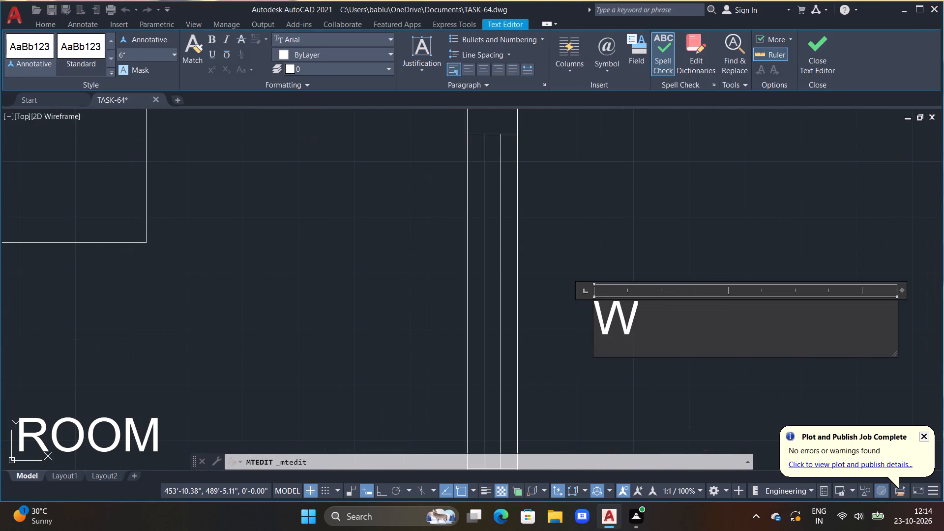
{"action": "left_click", "coordinate": [661, 312]}
{"action": "key", "text": "1"}
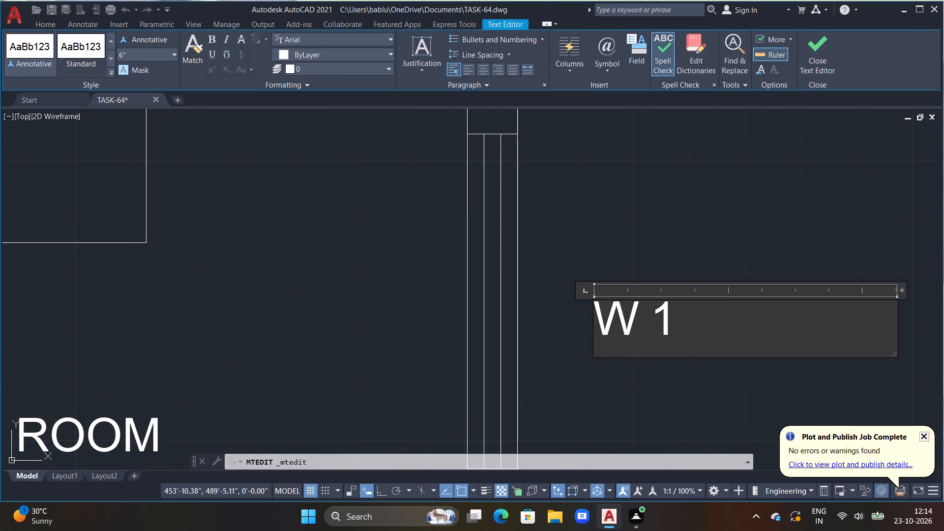
{"action": "key", "text": "BackSpace"}
{"action": "key", "text": "BackSpace"}
{"action": "key", "text": "1"}
{"action": "left_click", "coordinate": [555, 333]}
Move the upper bedroom's W1 tag slightly closer to the window in the right wall.
{"action": "left_click", "coordinate": [607, 329]}
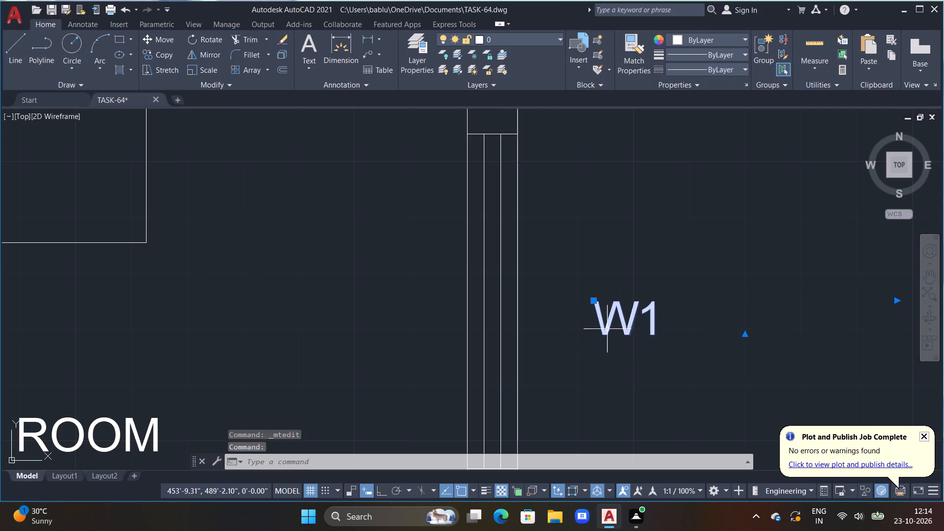
{"action": "key", "text": "m"}
{"action": "left_click", "coordinate": [607, 329]}
{"action": "key", "text": "space"}
{"action": "left_click", "coordinate": [600, 329]}
{"action": "key", "text": "Escape"}
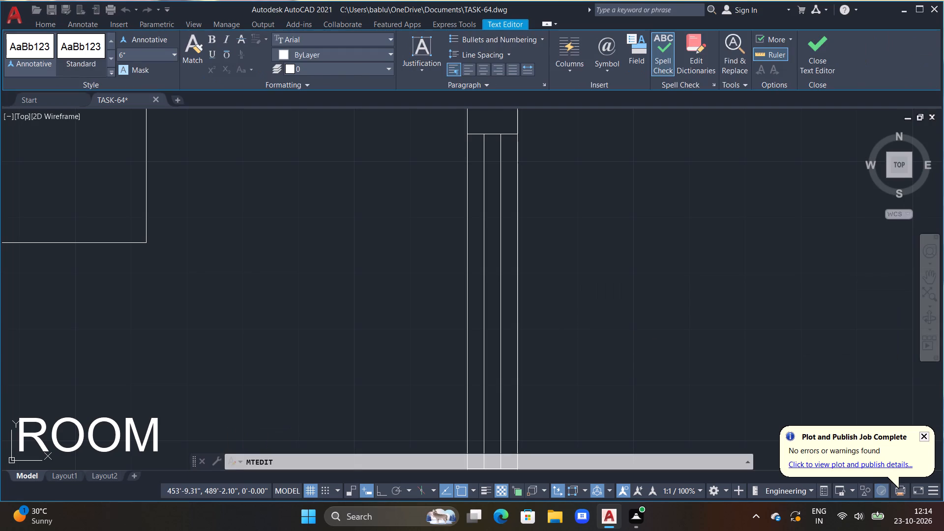
{"action": "left_click", "coordinate": [602, 327]}
{"action": "type", "text": "M"}
{"action": "key", "text": "space"}
{"action": "left_click", "coordinate": [602, 327]}
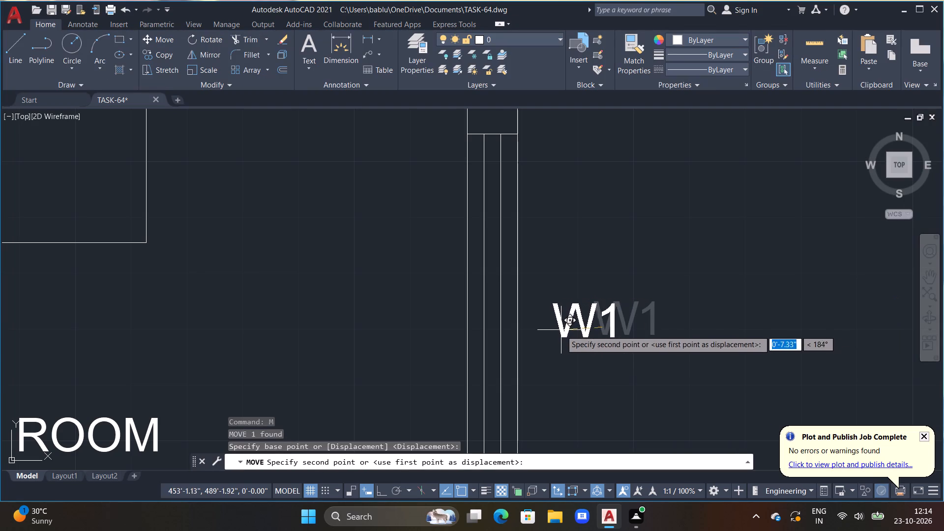
{"action": "double_click", "coordinate": [556, 340]}
Change the W tag outside the right wall beside the middle bedroom window to W1.
{"action": "scroll", "coordinate": [561, 342], "scroll_direction": "down", "scroll_amount": 3}
{"action": "scroll", "coordinate": [587, 340], "scroll_direction": "up", "scroll_amount": 1}
{"action": "middle_click_drag", "start_coordinate": [589, 339], "coordinate": [576, 213]}
{"action": "scroll", "coordinate": [594, 293], "scroll_direction": "down", "scroll_amount": 1}
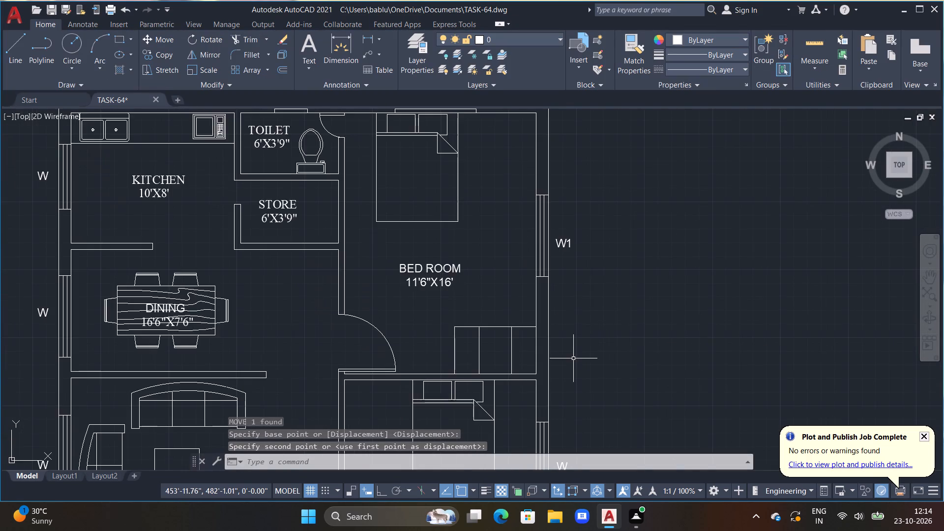
{"action": "scroll", "coordinate": [570, 359], "scroll_direction": "down", "scroll_amount": 1}
{"action": "middle_click_drag", "start_coordinate": [584, 383], "coordinate": [571, 257]}
{"action": "scroll", "coordinate": [570, 336], "scroll_direction": "up", "scroll_amount": 1}
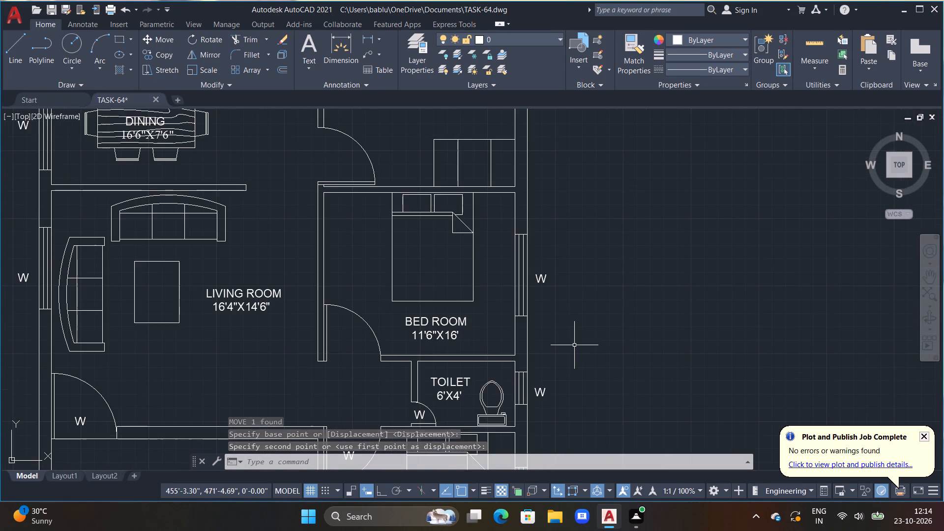
{"action": "middle_click_drag", "start_coordinate": [574, 322], "coordinate": [570, 284]}
{"action": "double_click", "coordinate": [539, 244]}
{"action": "scroll", "coordinate": [538, 244], "scroll_direction": "up", "scroll_amount": 2}
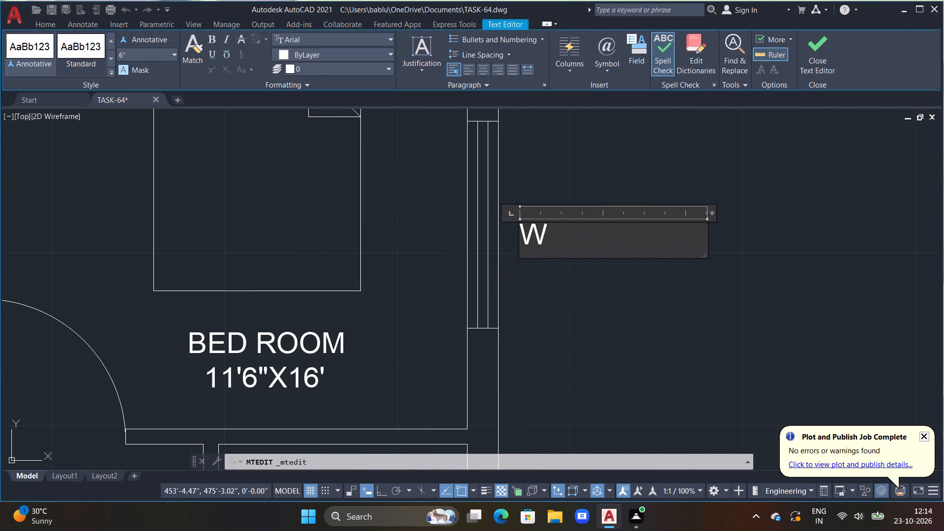
{"action": "key", "text": "1"}
{"action": "left_click", "coordinate": [546, 307]}
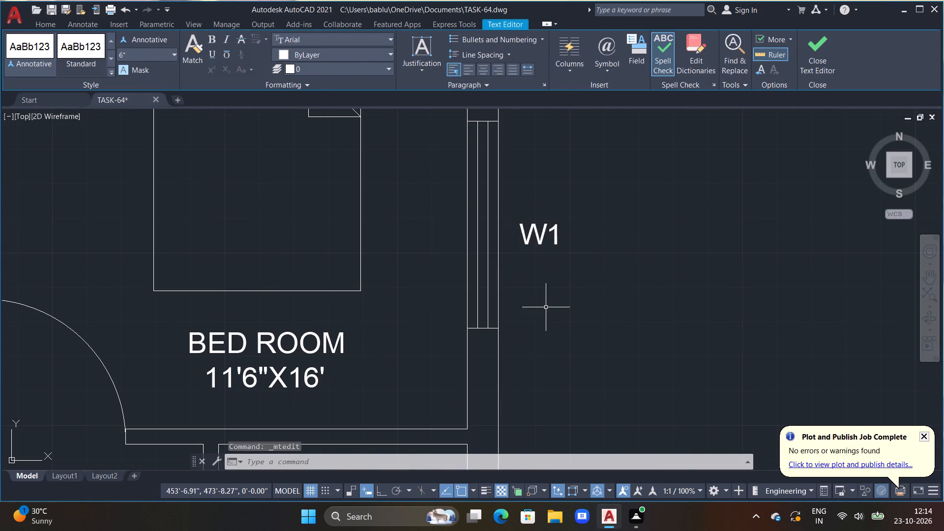
Replace the W tag outside the right wall beside the 6'X4' toilet window with V.
{"action": "scroll", "coordinate": [549, 308], "scroll_direction": "down", "scroll_amount": 2}
{"action": "middle_click_drag", "start_coordinate": [556, 310], "coordinate": [557, 250]}
{"action": "middle_click_drag", "start_coordinate": [575, 353], "coordinate": [575, 275]}
{"action": "triple_click", "coordinate": [543, 253]}
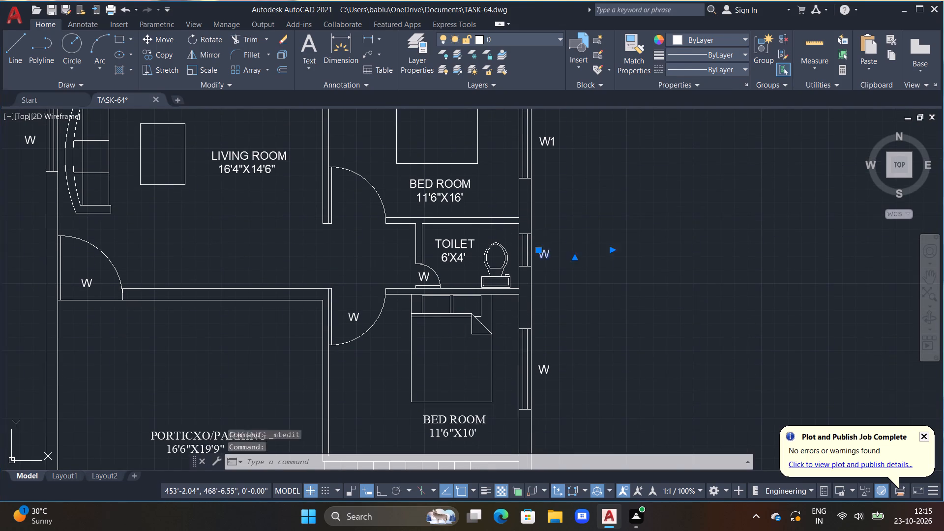
{"action": "scroll", "coordinate": [543, 253], "scroll_direction": "up", "scroll_amount": 2}
{"action": "left_click", "coordinate": [557, 258]}
{"action": "key", "text": "BackSpace"}
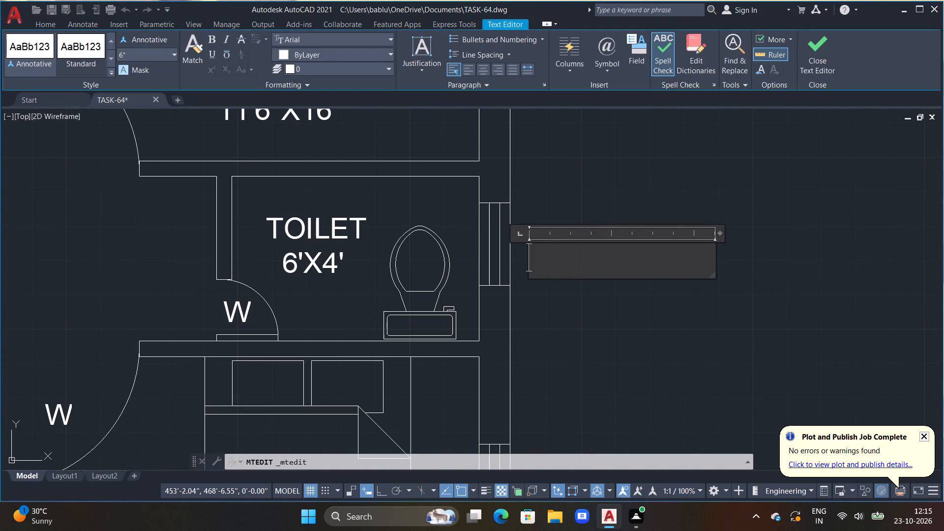
{"action": "key", "text": "v"}
{"action": "left_click", "coordinate": [575, 317]}
Change the W tag outside the right wall beside the lower bedroom window to W1.
{"action": "scroll", "coordinate": [576, 320], "scroll_direction": "down", "scroll_amount": 3}
{"action": "middle_click_drag", "start_coordinate": [589, 324], "coordinate": [582, 302]}
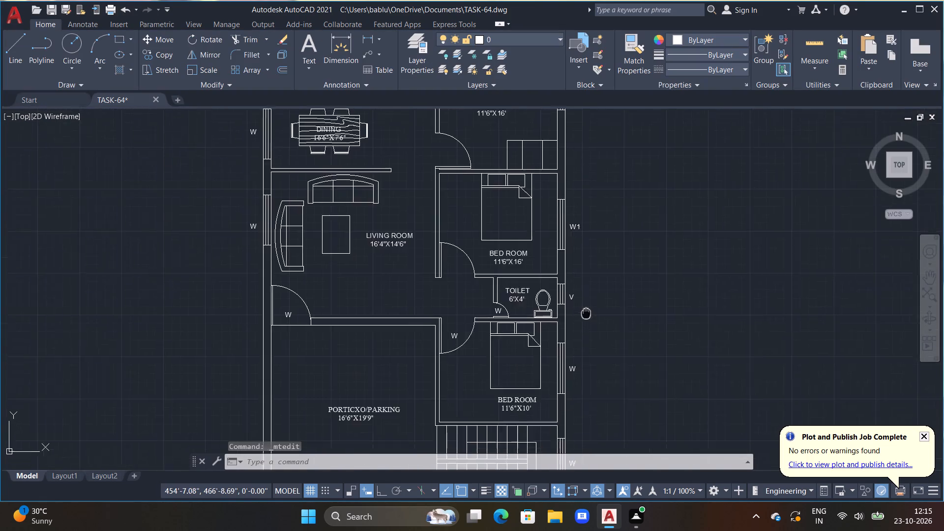
{"action": "middle_click_drag", "start_coordinate": [582, 302], "coordinate": [574, 265]}
{"action": "scroll", "coordinate": [572, 233], "scroll_direction": "up", "scroll_amount": 1}
{"action": "middle_click_drag", "start_coordinate": [576, 346], "coordinate": [564, 243]}
{"action": "scroll", "coordinate": [564, 243], "scroll_direction": "up", "scroll_amount": 1}
{"action": "double_click", "coordinate": [534, 282]}
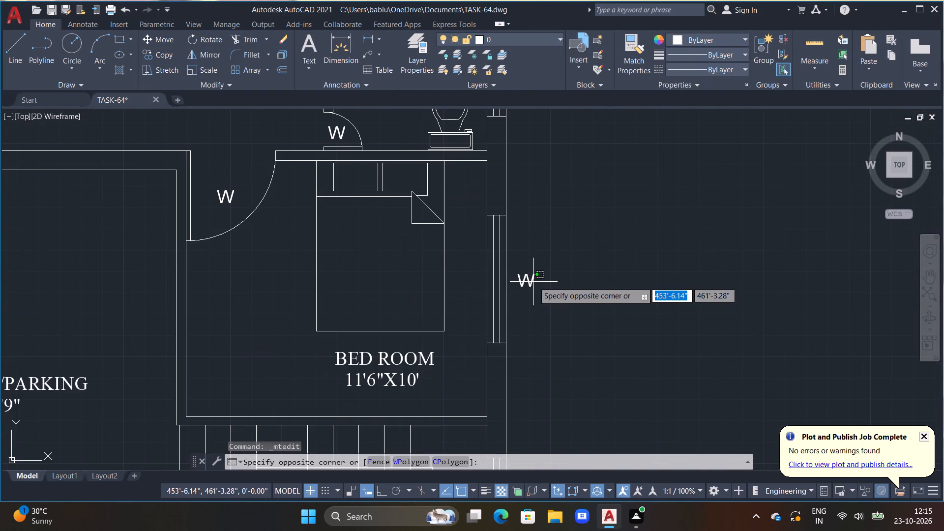
{"action": "left_click", "coordinate": [532, 281]}
{"action": "double_click", "coordinate": [532, 281]}
{"action": "scroll", "coordinate": [532, 281], "scroll_direction": "up", "scroll_amount": 1}
{"action": "key", "text": "1"}
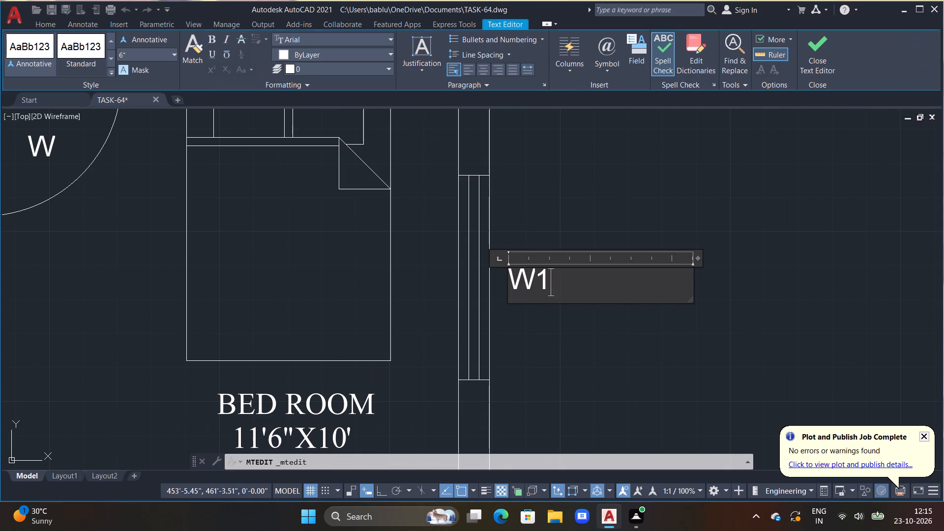
{"action": "left_click", "coordinate": [540, 320]}
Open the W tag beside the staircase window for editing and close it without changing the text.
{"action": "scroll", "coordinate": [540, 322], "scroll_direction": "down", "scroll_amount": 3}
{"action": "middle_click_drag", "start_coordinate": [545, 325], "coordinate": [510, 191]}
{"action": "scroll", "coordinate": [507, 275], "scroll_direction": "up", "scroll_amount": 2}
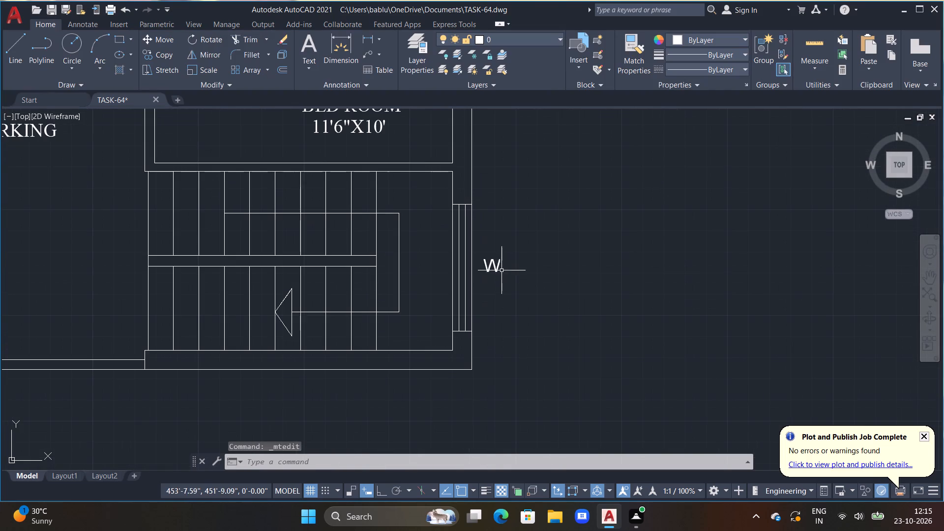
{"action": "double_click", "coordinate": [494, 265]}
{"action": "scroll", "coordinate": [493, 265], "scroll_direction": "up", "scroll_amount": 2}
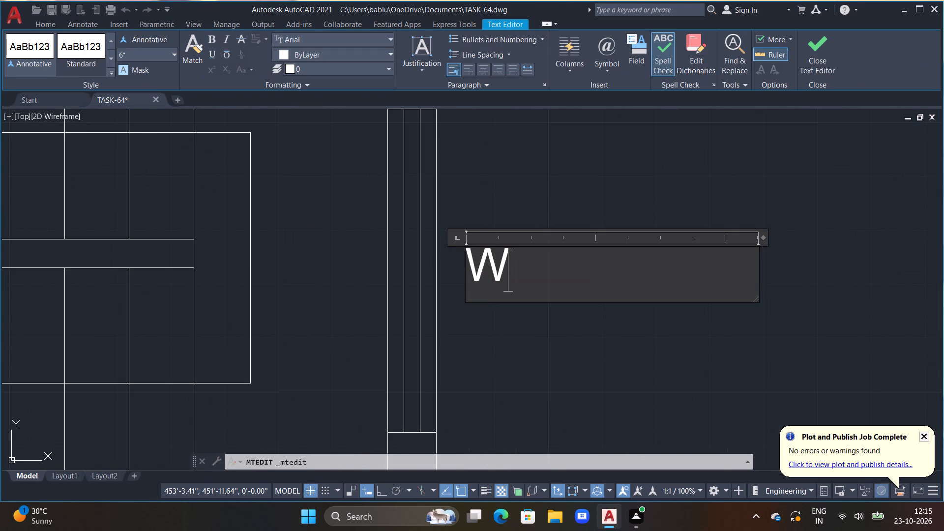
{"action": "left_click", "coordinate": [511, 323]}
Change the W tag outside the left wall beside the living room window to W1.
{"action": "scroll", "coordinate": [513, 320], "scroll_direction": "down", "scroll_amount": 4}
{"action": "scroll", "coordinate": [421, 303], "scroll_direction": "down", "scroll_amount": 2}
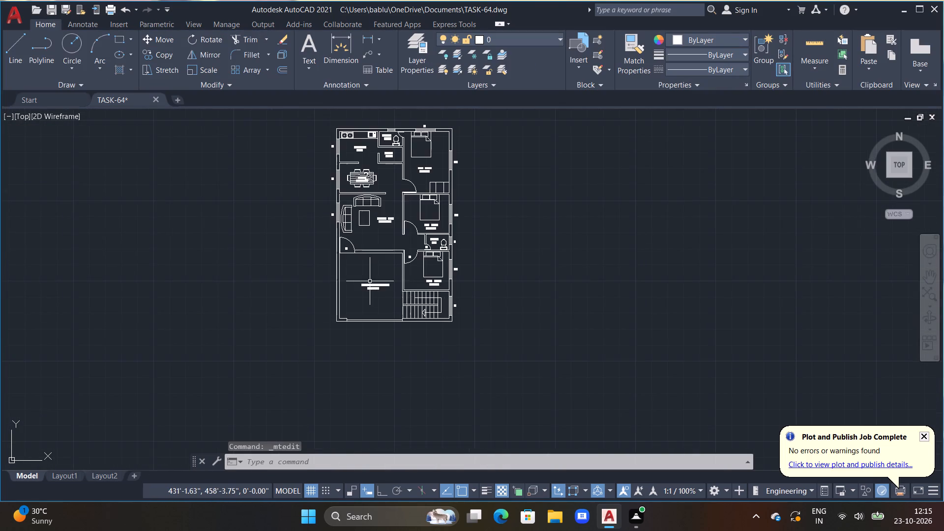
{"action": "middle_click_drag", "start_coordinate": [370, 281], "coordinate": [472, 338]}
{"action": "scroll", "coordinate": [424, 255], "scroll_direction": "up", "scroll_amount": 3}
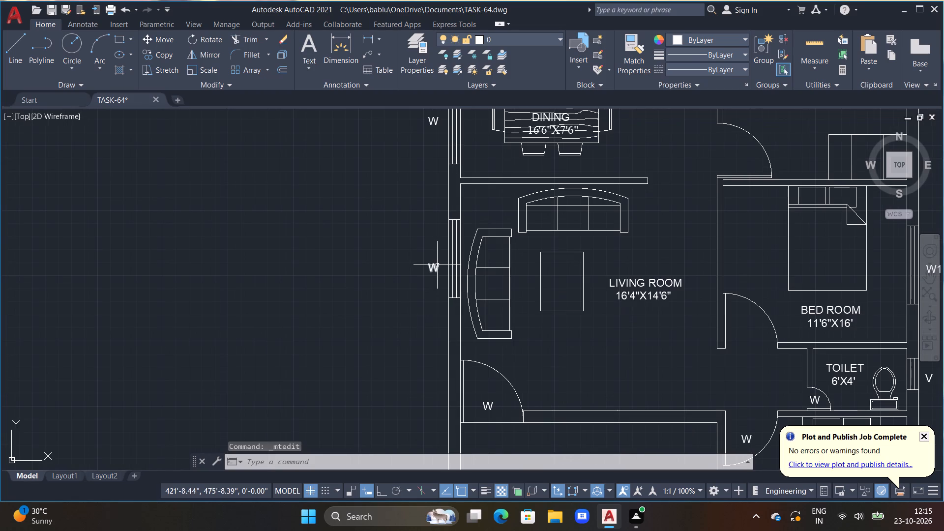
{"action": "triple_click", "coordinate": [434, 264]}
{"action": "scroll", "coordinate": [434, 264], "scroll_direction": "up", "scroll_amount": 2}
{"action": "key", "text": "1"}
{"action": "left_click", "coordinate": [397, 290]}
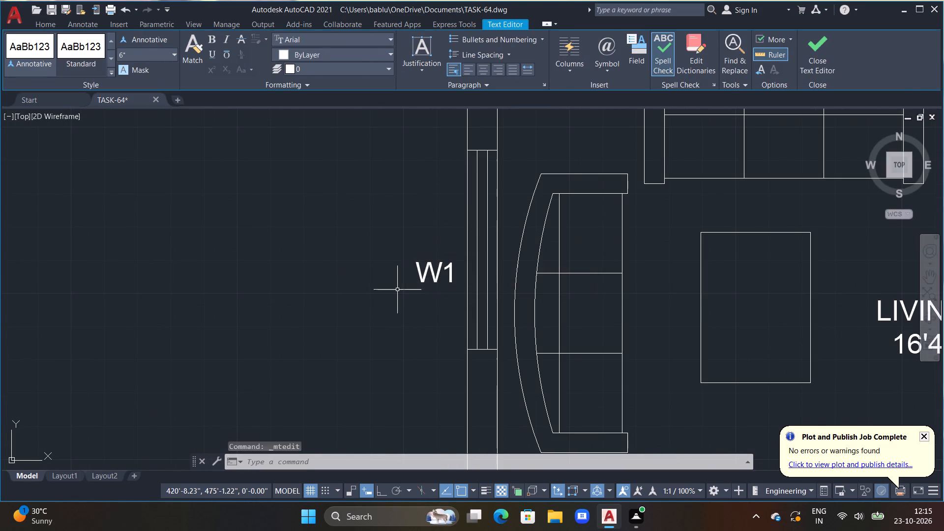
Change the W tag outside the left wall beside the dining window to W1.
{"action": "scroll", "coordinate": [403, 239], "scroll_direction": "down", "scroll_amount": 2}
{"action": "middle_click_drag", "start_coordinate": [406, 199], "coordinate": [425, 291]}
{"action": "double_click", "coordinate": [432, 196]}
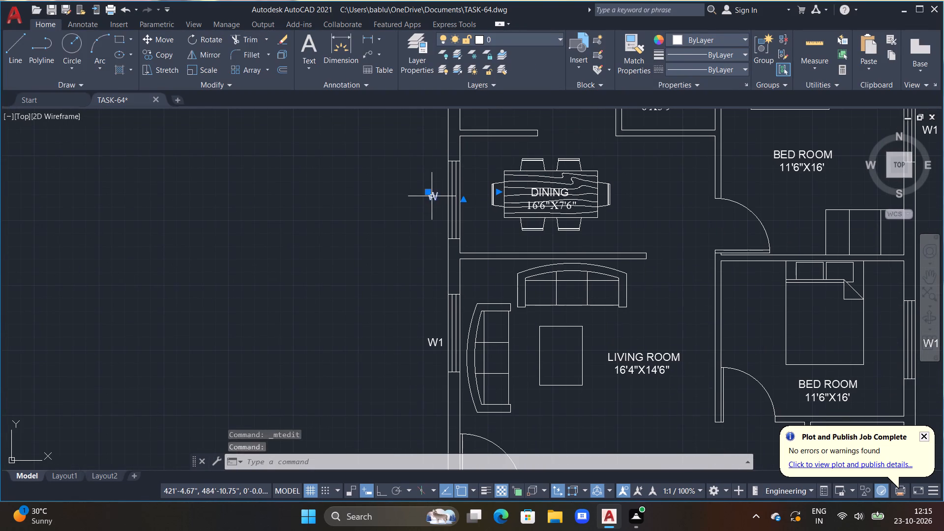
{"action": "scroll", "coordinate": [432, 196], "scroll_direction": "up", "scroll_amount": 2}
{"action": "left_click", "coordinate": [440, 199]}
{"action": "key", "text": "1"}
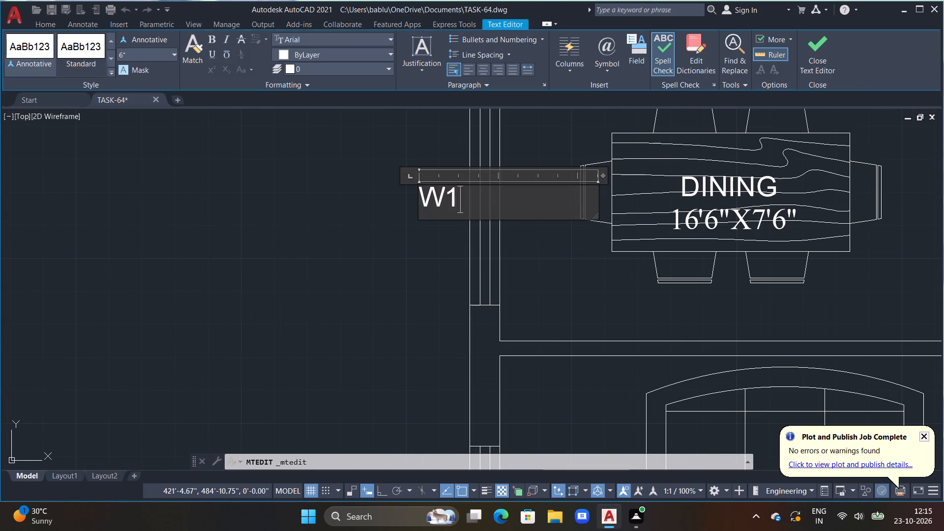
{"action": "left_click", "coordinate": [386, 257]}
Copy the V tag from the 6'X4' toilet window to above the 6'X3'9" toilet window in the top wall.
{"action": "scroll", "coordinate": [393, 236], "scroll_direction": "down", "scroll_amount": 4}
{"action": "middle_click_drag", "start_coordinate": [423, 192], "coordinate": [411, 174]}
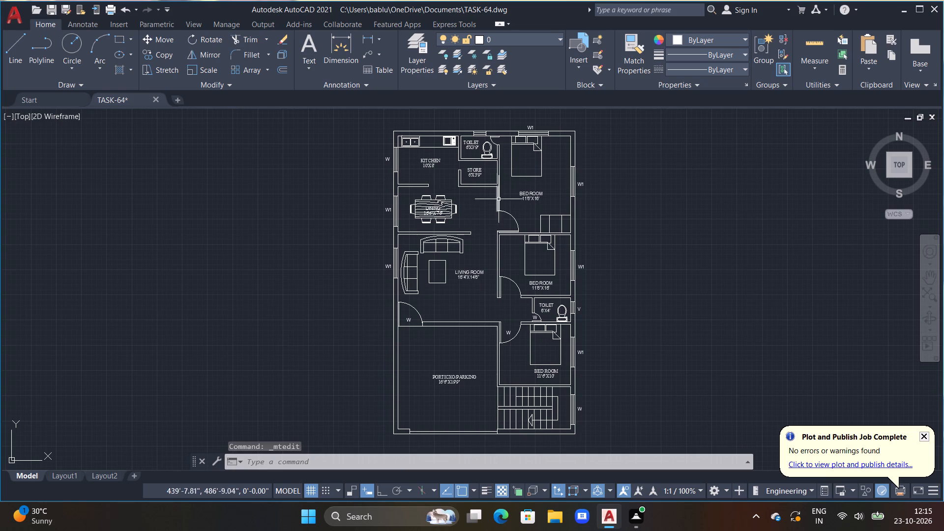
{"action": "left_click", "coordinate": [579, 309]}
{"action": "key", "text": "c"}
{"action": "key", "text": "o"}
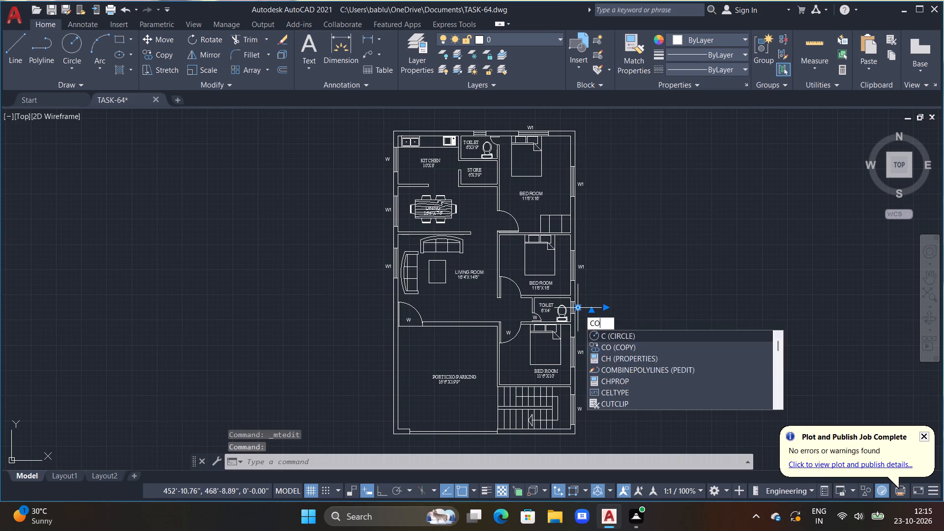
{"action": "key", "text": "space"}
{"action": "left_click_drag", "start_coordinate": [580, 310], "coordinate": [570, 295]}
{"action": "scroll", "coordinate": [474, 118], "scroll_direction": "up", "scroll_amount": 1}
{"action": "middle_click_drag", "start_coordinate": [479, 131], "coordinate": [488, 194]}
{"action": "scroll", "coordinate": [488, 197], "scroll_direction": "up", "scroll_amount": 2}
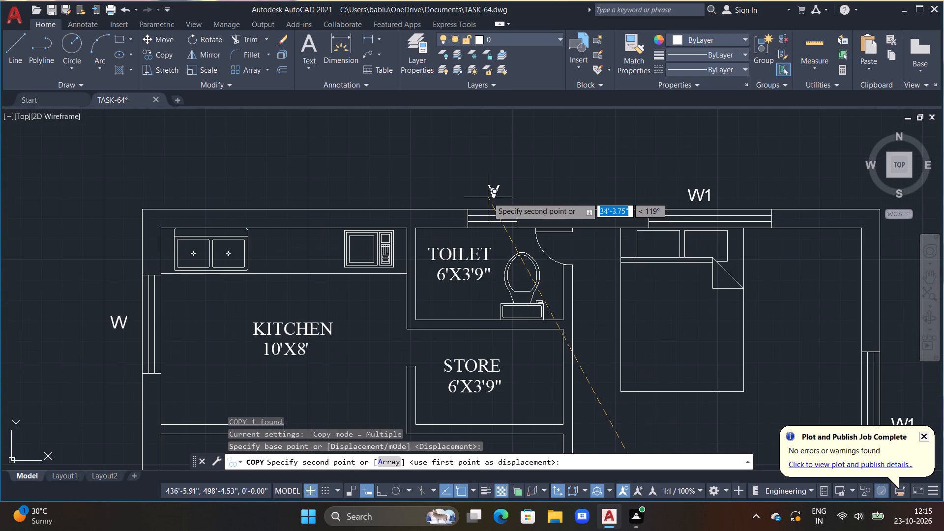
{"action": "left_click", "coordinate": [488, 197]}
{"action": "key", "text": "Escape"}
Change the W tag in the door swing of the 11'6"X10' bedroom to D.
{"action": "scroll", "coordinate": [488, 198], "scroll_direction": "down", "scroll_amount": 3}
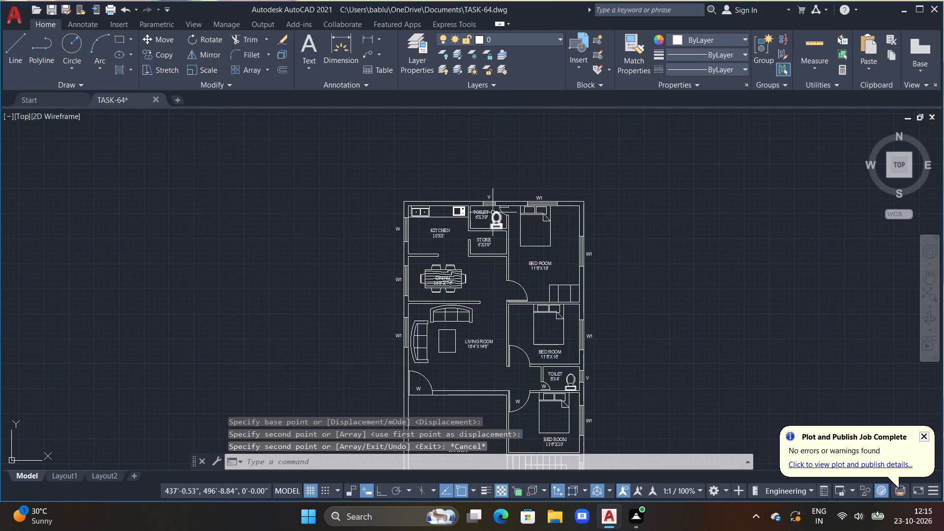
{"action": "scroll", "coordinate": [507, 243], "scroll_direction": "down", "scroll_amount": 1}
{"action": "middle_click_drag", "start_coordinate": [528, 279], "coordinate": [512, 234]}
{"action": "scroll", "coordinate": [525, 315], "scroll_direction": "up", "scroll_amount": 2}
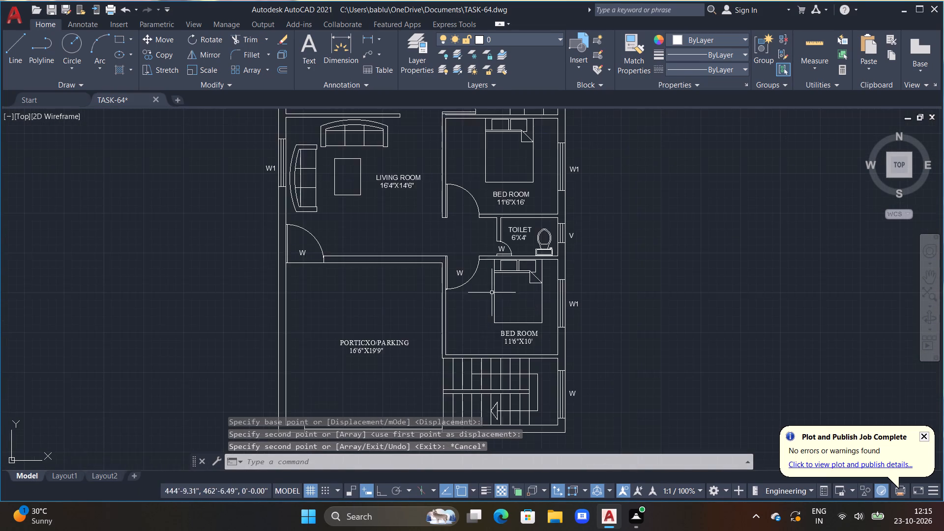
{"action": "scroll", "coordinate": [477, 284], "scroll_direction": "up", "scroll_amount": 2}
{"action": "double_click", "coordinate": [438, 255]}
{"action": "scroll", "coordinate": [438, 255], "scroll_direction": "up", "scroll_amount": 1}
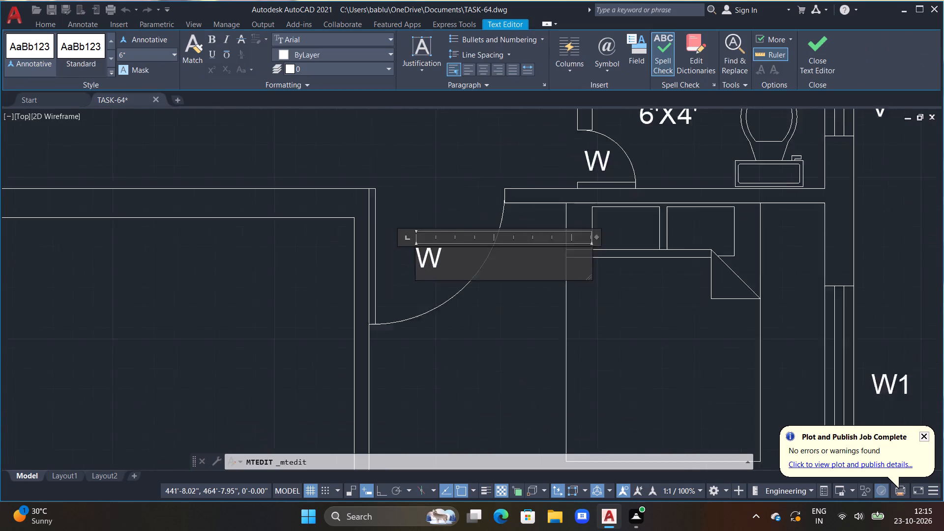
{"action": "scroll", "coordinate": [438, 255], "scroll_direction": "up", "scroll_amount": 1}
{"action": "left_click_drag", "start_coordinate": [447, 257], "coordinate": [400, 262]}
{"action": "key", "text": "BackSpace"}
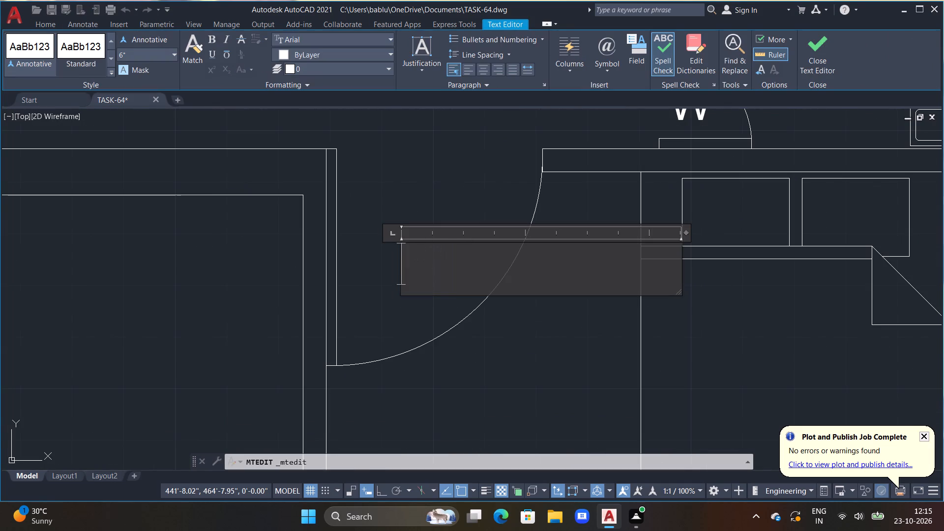
{"action": "key", "text": "d"}
{"action": "double_click", "coordinate": [391, 192]}
Move the D tag in the 11'6"X10' bedroom's door swing about 7" up towards the door opening.
{"action": "scroll", "coordinate": [391, 191], "scroll_direction": "down", "scroll_amount": 2}
{"action": "middle_click_drag", "start_coordinate": [412, 235], "coordinate": [426, 287]}
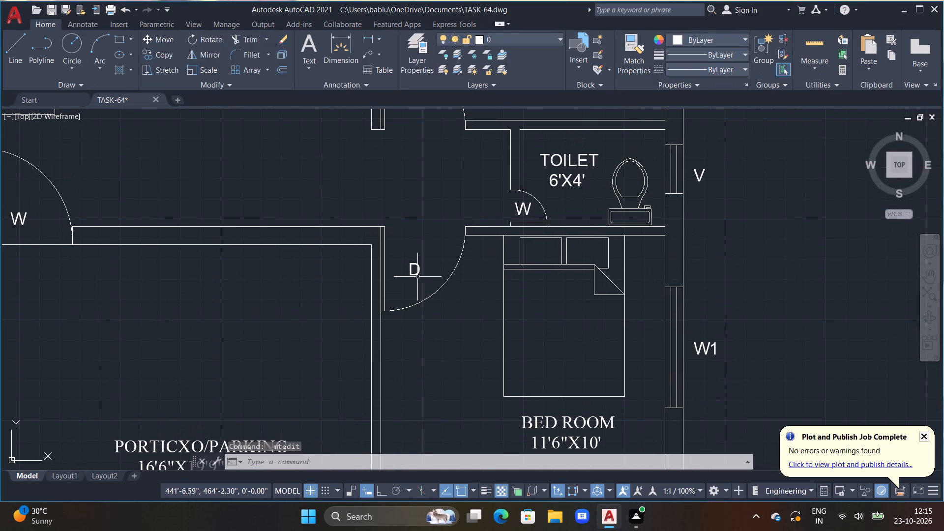
{"action": "left_click", "coordinate": [412, 267]}
{"action": "type", "text": "M"}
{"action": "key", "text": "space"}
{"action": "left_click", "coordinate": [413, 267]}
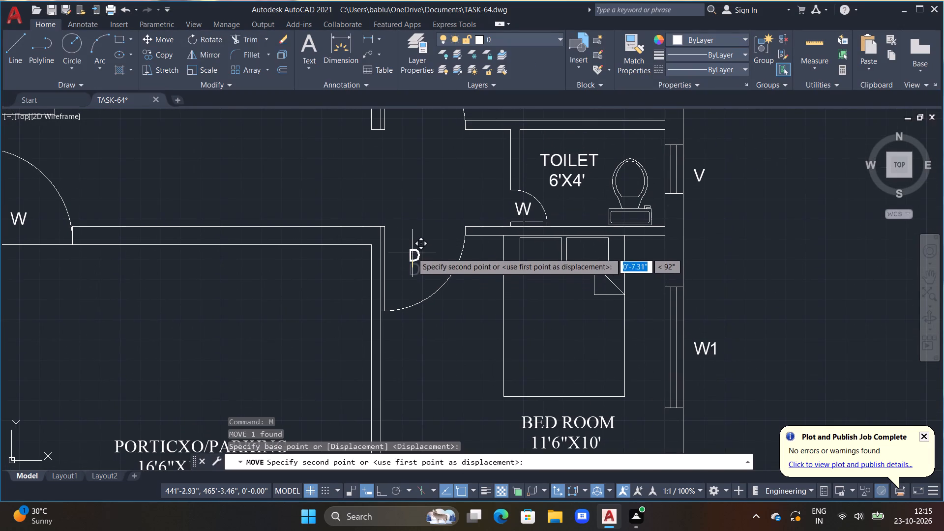
{"action": "left_click", "coordinate": [412, 250]}
Change the W tag in the door swing of the 6'X4' toilet to D1.
{"action": "double_click", "coordinate": [523, 212]}
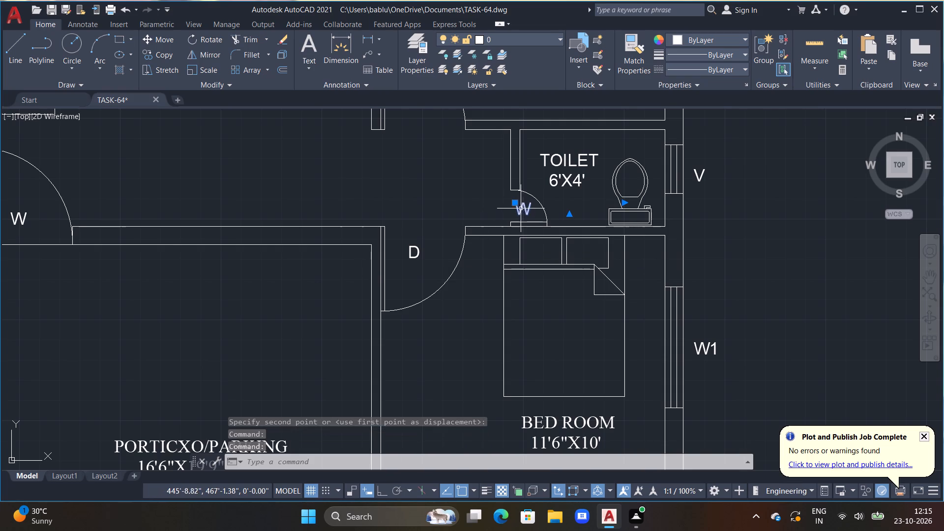
{"action": "scroll", "coordinate": [520, 208], "scroll_direction": "up", "scroll_amount": 3}
{"action": "double_click", "coordinate": [527, 191]}
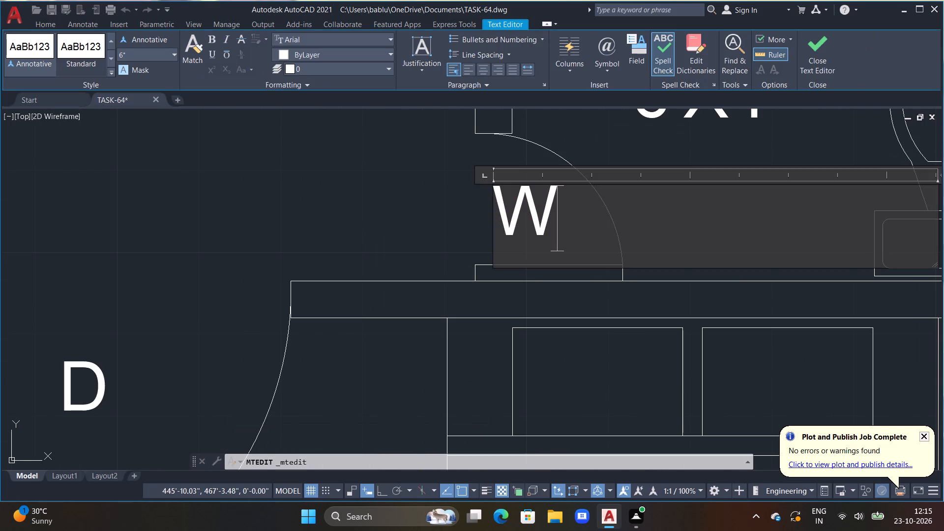
{"action": "key", "text": "BackSpace"}
{"action": "type", "text": "D1"}
{"action": "left_click", "coordinate": [367, 199]}
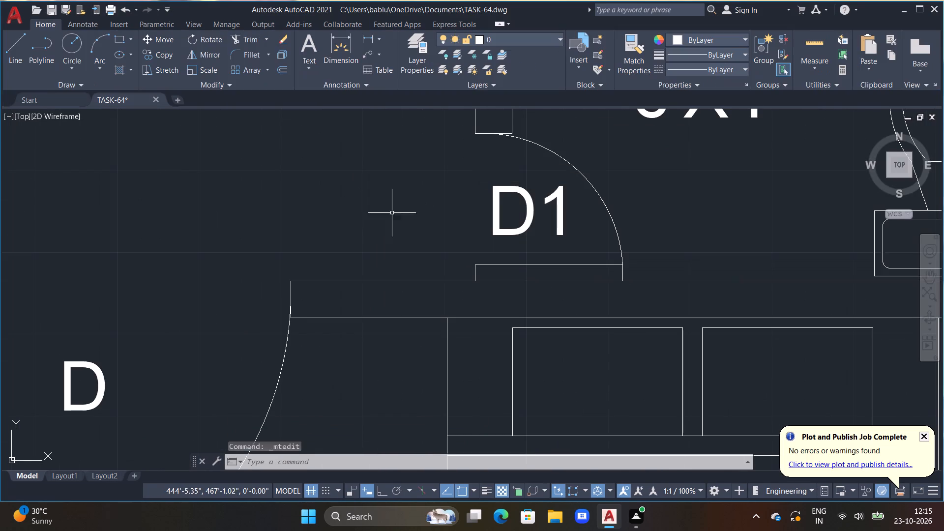
Copy the D1 tag from the 6'X4' toilet door into the door swing of the 6'X3'9" toilet.
{"action": "scroll", "coordinate": [406, 225], "scroll_direction": "down", "scroll_amount": 2}
{"action": "left_click_drag", "start_coordinate": [442, 204], "coordinate": [442, 210]}
{"action": "left_click", "coordinate": [442, 218]}
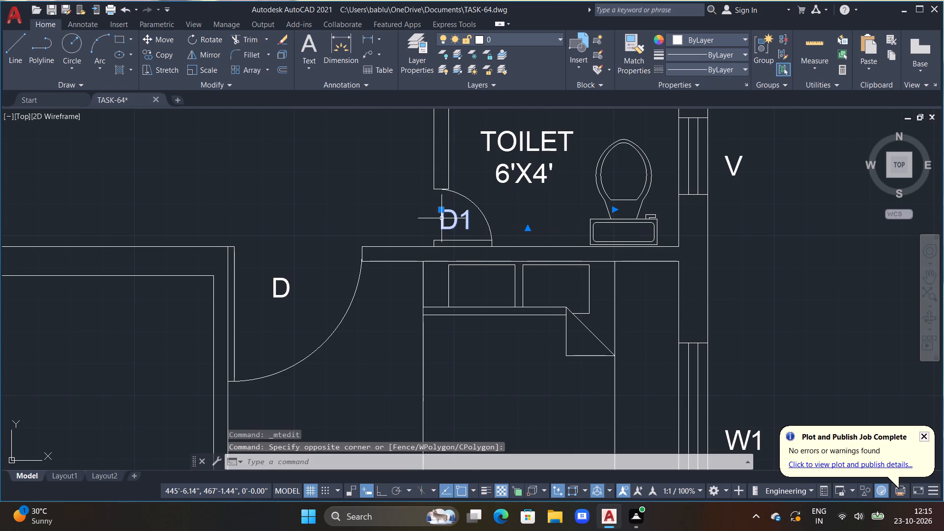
{"action": "type", "text": "CO"}
{"action": "key", "text": "space"}
{"action": "left_click_drag", "start_coordinate": [442, 218], "coordinate": [431, 210]}
{"action": "middle_click_drag", "start_coordinate": [385, 159], "coordinate": [462, 261]}
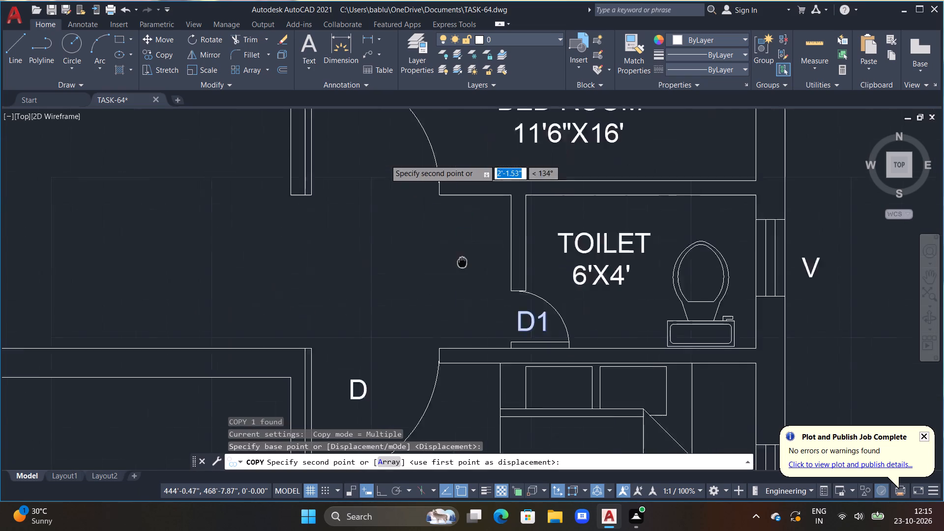
{"action": "middle_click_drag", "start_coordinate": [462, 261], "coordinate": [541, 354]}
{"action": "scroll", "coordinate": [538, 351], "scroll_direction": "down", "scroll_amount": 3}
{"action": "middle_click_drag", "start_coordinate": [454, 198], "coordinate": [462, 339]}
{"action": "scroll", "coordinate": [480, 237], "scroll_direction": "up", "scroll_amount": 3}
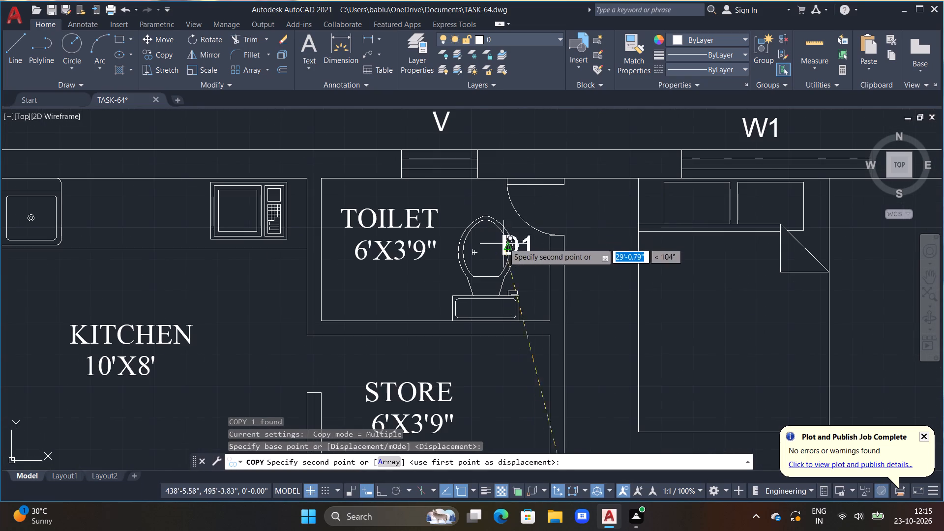
{"action": "scroll", "coordinate": [531, 206], "scroll_direction": "up", "scroll_amount": 2}
{"action": "left_click", "coordinate": [531, 204]}
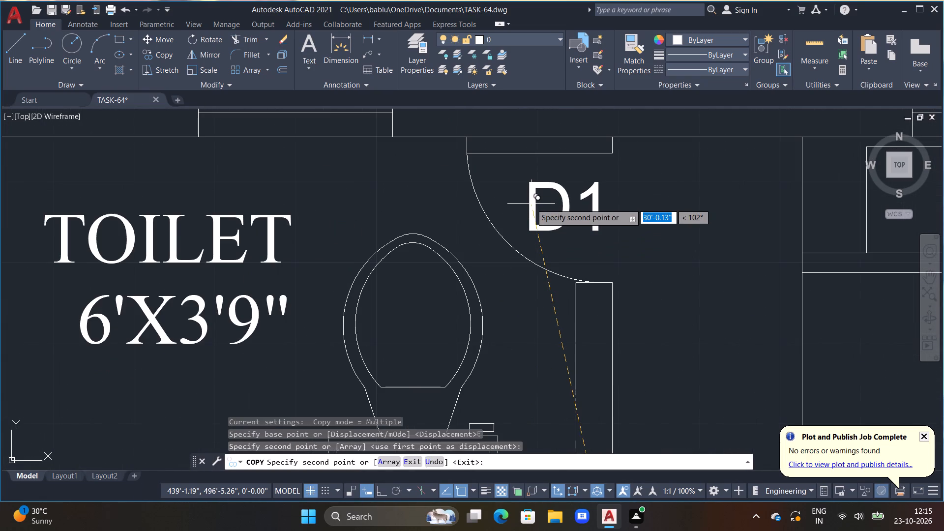
{"action": "key", "text": "Escape"}
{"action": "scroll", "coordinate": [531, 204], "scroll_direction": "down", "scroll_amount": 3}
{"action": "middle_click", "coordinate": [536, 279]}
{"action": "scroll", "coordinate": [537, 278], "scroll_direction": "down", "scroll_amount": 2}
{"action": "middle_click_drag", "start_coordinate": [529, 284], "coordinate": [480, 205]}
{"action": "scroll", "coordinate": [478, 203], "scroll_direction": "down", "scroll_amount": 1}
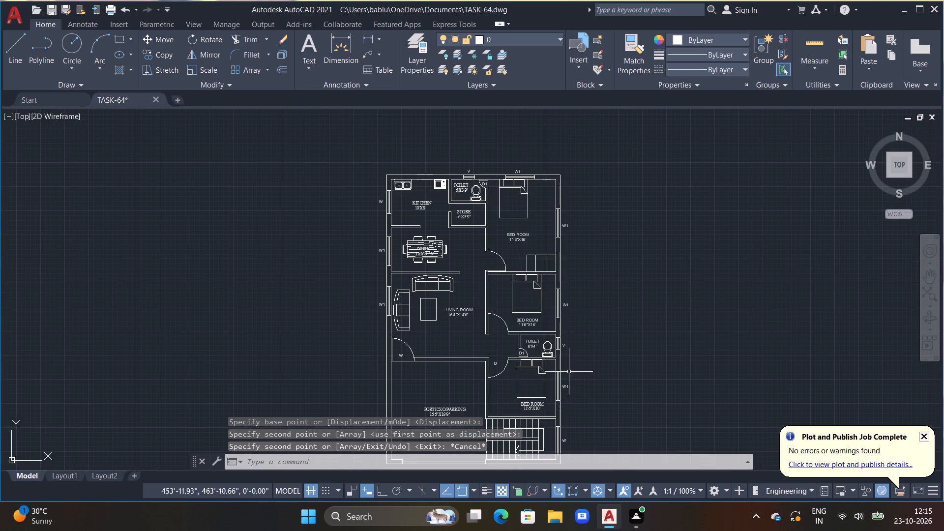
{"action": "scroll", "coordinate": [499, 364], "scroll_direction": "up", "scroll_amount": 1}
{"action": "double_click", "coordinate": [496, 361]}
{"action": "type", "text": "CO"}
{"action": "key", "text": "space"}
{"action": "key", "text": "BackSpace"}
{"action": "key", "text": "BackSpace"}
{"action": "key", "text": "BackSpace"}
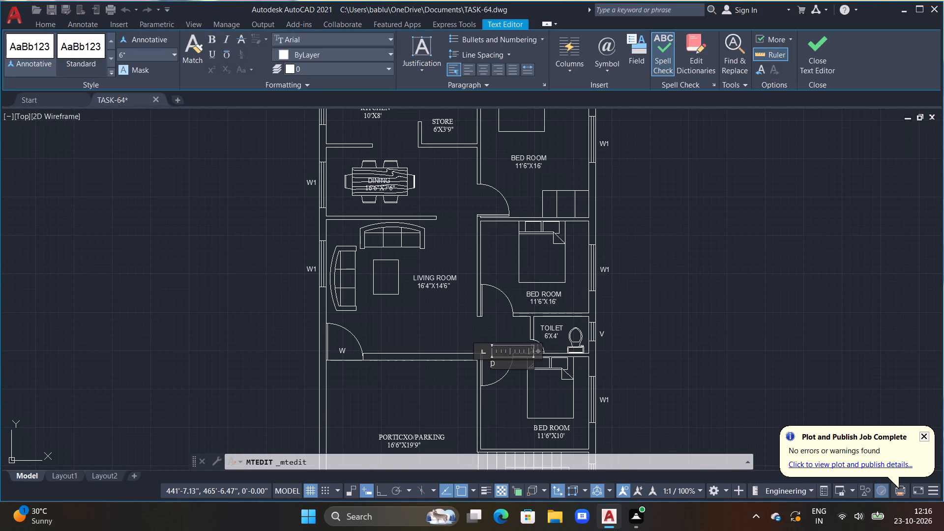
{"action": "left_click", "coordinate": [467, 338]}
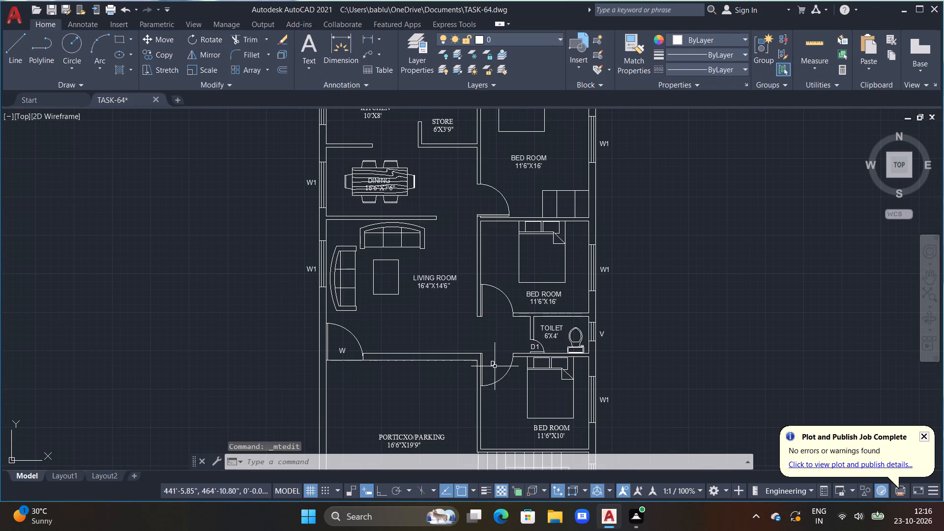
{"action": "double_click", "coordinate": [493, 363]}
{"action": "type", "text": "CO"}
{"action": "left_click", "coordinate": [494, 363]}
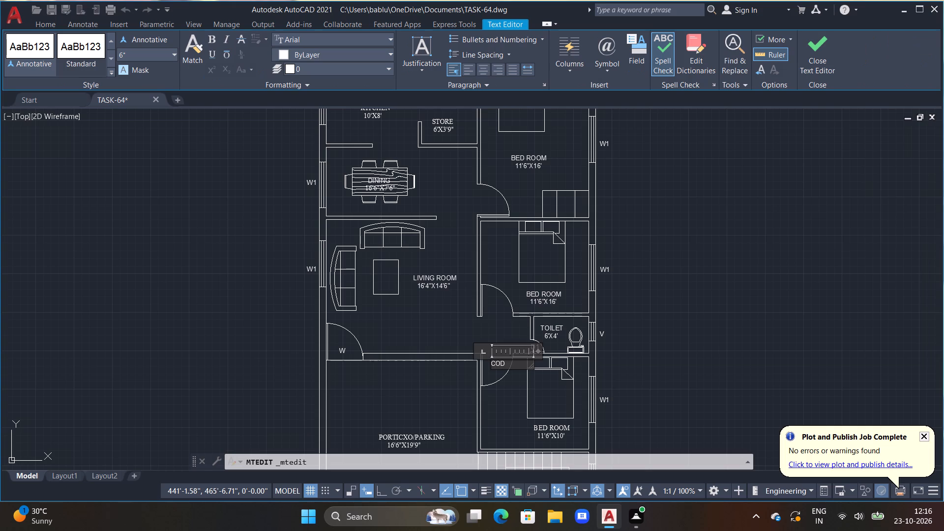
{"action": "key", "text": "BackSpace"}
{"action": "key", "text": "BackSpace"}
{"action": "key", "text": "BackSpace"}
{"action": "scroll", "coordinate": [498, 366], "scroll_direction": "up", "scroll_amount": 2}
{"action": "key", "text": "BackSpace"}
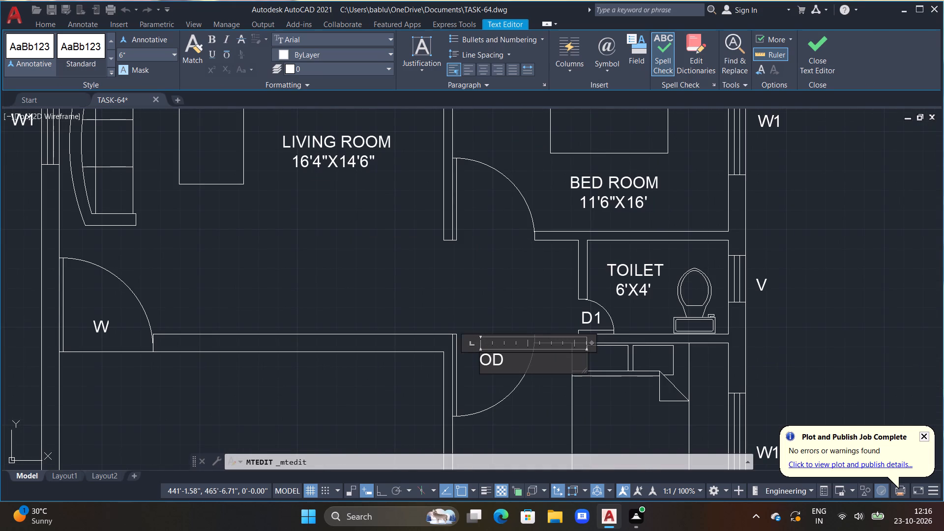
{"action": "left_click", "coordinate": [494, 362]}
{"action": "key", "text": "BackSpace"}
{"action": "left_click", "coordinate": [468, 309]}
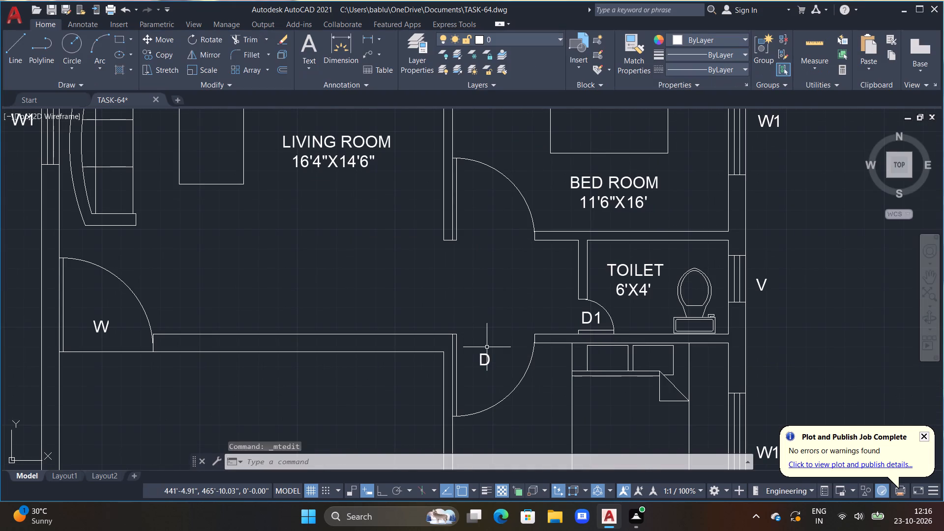
Copy the D tag from the 11'6"X10' bedroom door into the door swings of both 11'6"X16' bedrooms.
{"action": "scroll", "coordinate": [487, 347], "scroll_direction": "up", "scroll_amount": 2}
{"action": "left_click", "coordinate": [480, 365]}
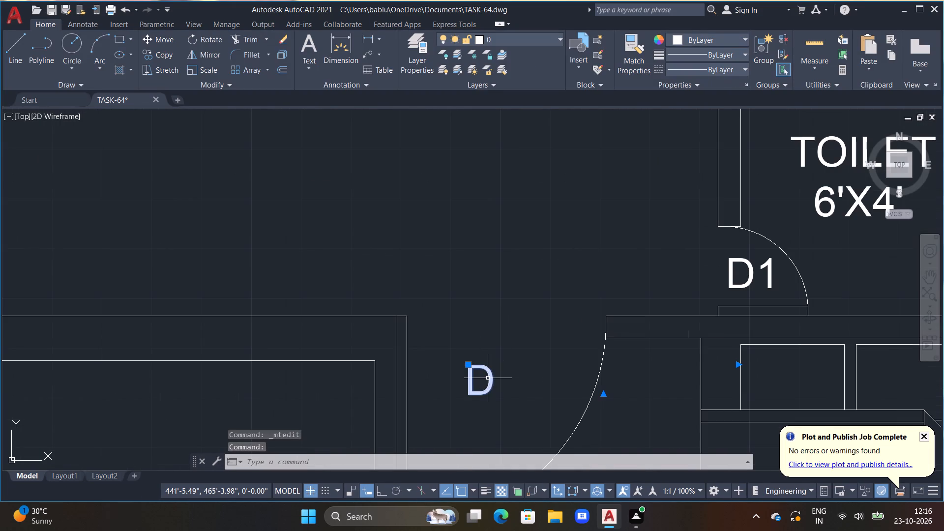
{"action": "key", "text": "c"}
{"action": "type", "text": "O"}
{"action": "key", "text": "space"}
{"action": "left_click_drag", "start_coordinate": [489, 378], "coordinate": [478, 346]}
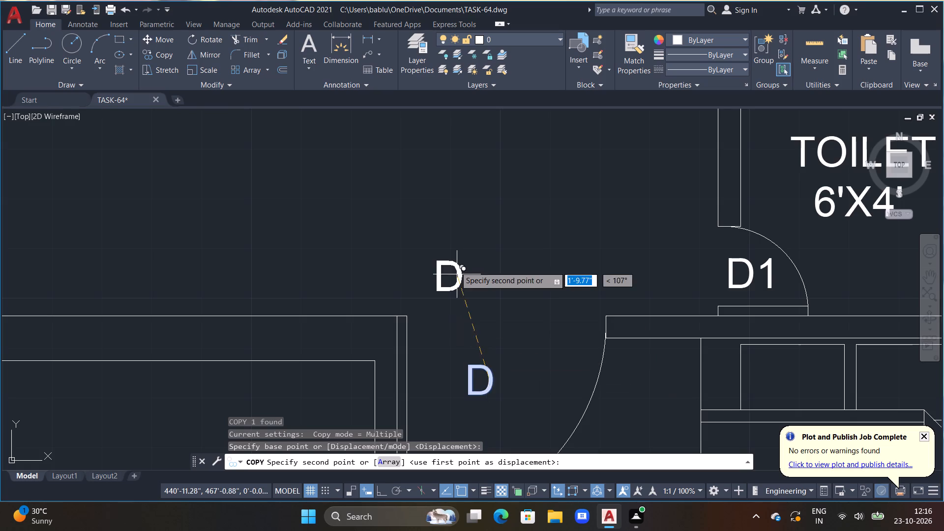
{"action": "scroll", "coordinate": [452, 252], "scroll_direction": "down", "scroll_amount": 5}
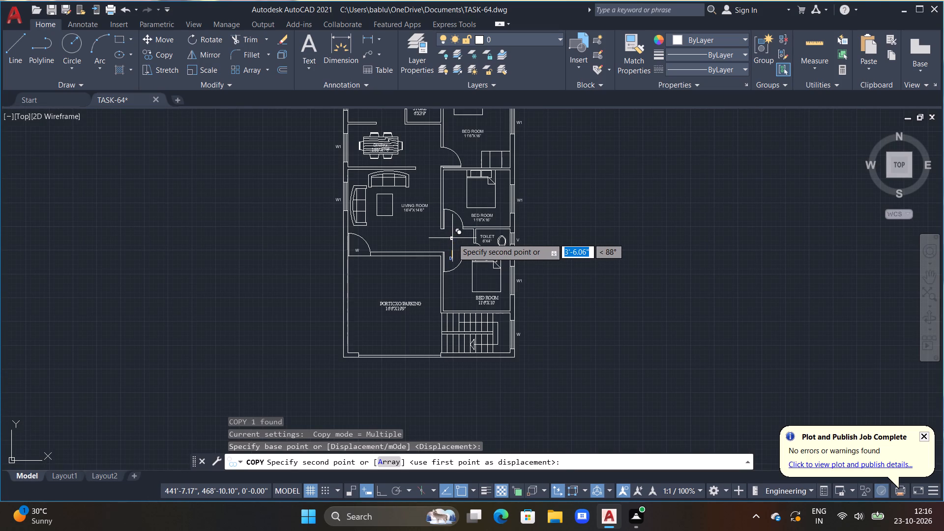
{"action": "middle_click_drag", "start_coordinate": [456, 243], "coordinate": [456, 300]}
{"action": "scroll", "coordinate": [456, 300], "scroll_direction": "up", "scroll_amount": 3}
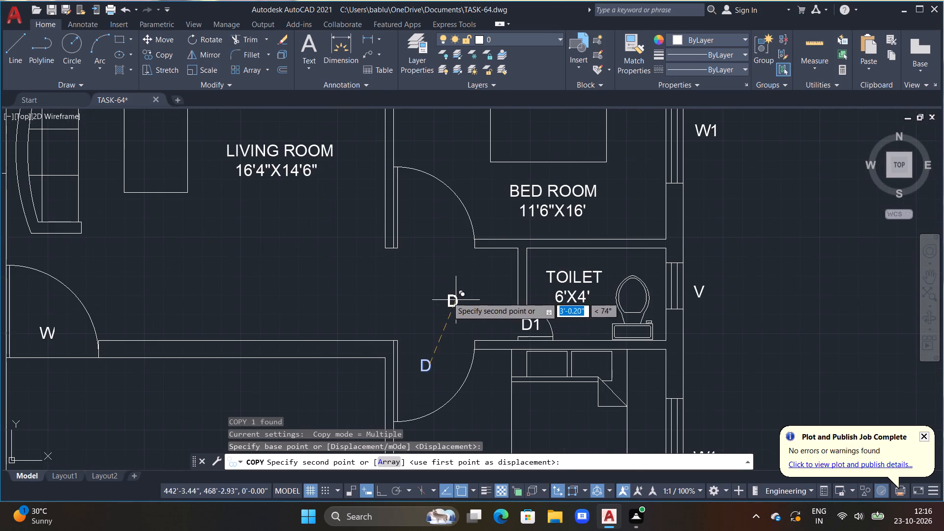
{"action": "left_click", "coordinate": [428, 222]}
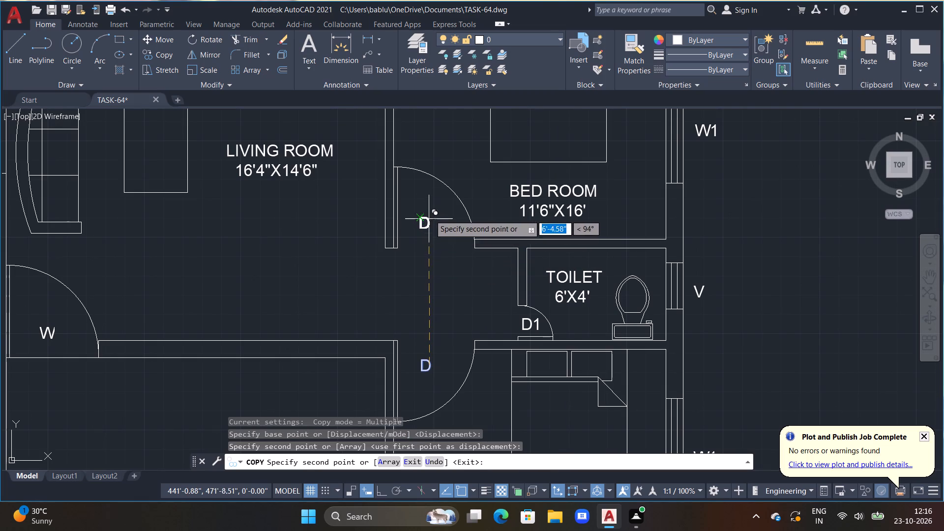
{"action": "middle_click_drag", "start_coordinate": [459, 178], "coordinate": [471, 353]}
{"action": "middle_click_drag", "start_coordinate": [418, 153], "coordinate": [424, 277]}
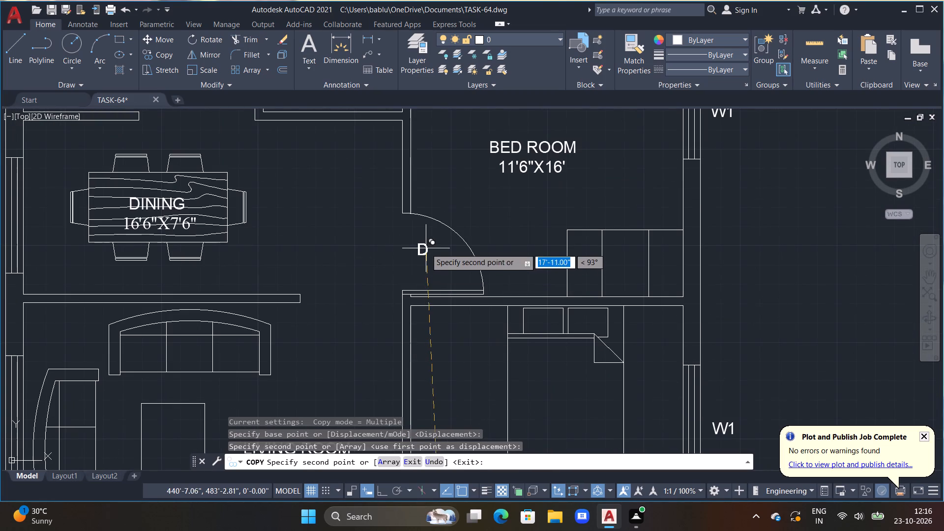
{"action": "left_click", "coordinate": [433, 255]}
{"action": "key", "text": "Escape"}
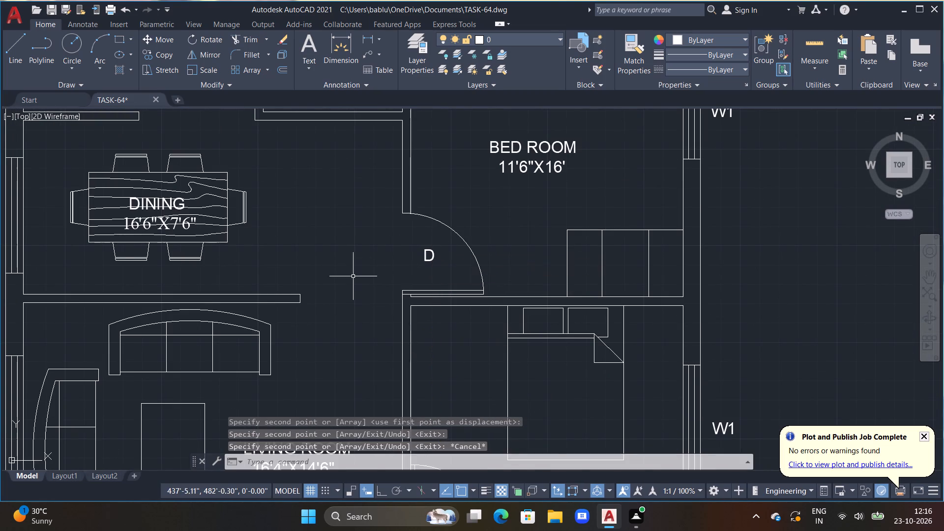
Draw a 1'-4" vertical line closing the door opening of the 6'X3'9" toilet along the wall's bedroom-side face.
{"action": "scroll", "coordinate": [354, 274], "scroll_direction": "down", "scroll_amount": 2}
{"action": "middle_click_drag", "start_coordinate": [349, 236], "coordinate": [430, 398]}
{"action": "scroll", "coordinate": [451, 346], "scroll_direction": "up", "scroll_amount": 2}
{"action": "scroll", "coordinate": [459, 288], "scroll_direction": "up", "scroll_amount": 2}
{"action": "type", "text": "L"}
{"action": "key", "text": "space"}
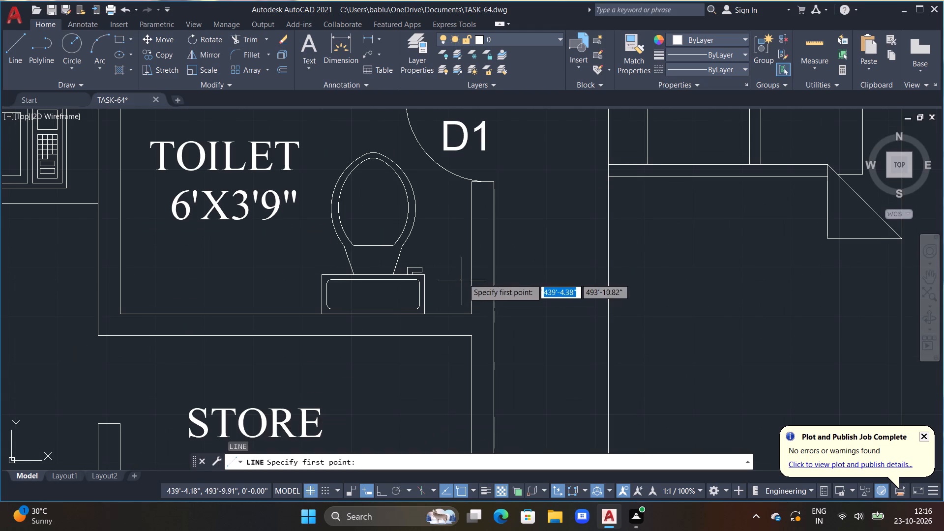
{"action": "middle_click_drag", "start_coordinate": [509, 214], "coordinate": [498, 309]}
{"action": "left_click", "coordinate": [484, 202]}
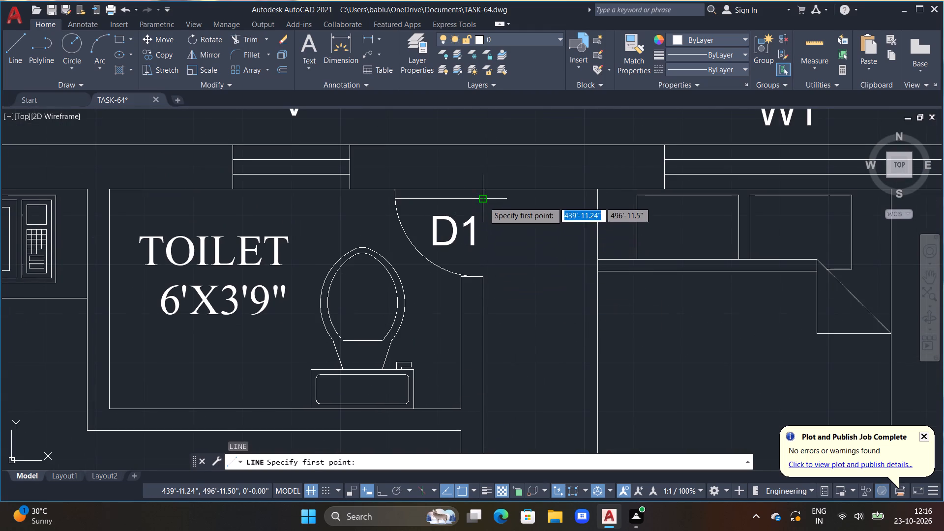
{"action": "left_click", "coordinate": [482, 277]}
{"action": "key", "text": "Escape"}
Draw a 3'-4" vertical line across the door opening between the dining area and the upper 11'6"X16' bedroom.
{"action": "scroll", "coordinate": [505, 288], "scroll_direction": "down", "scroll_amount": 3}
{"action": "middle_click_drag", "start_coordinate": [510, 290], "coordinate": [484, 229]}
{"action": "middle_click_drag", "start_coordinate": [503, 321], "coordinate": [484, 258]}
{"action": "scroll", "coordinate": [499, 314], "scroll_direction": "up", "scroll_amount": 1}
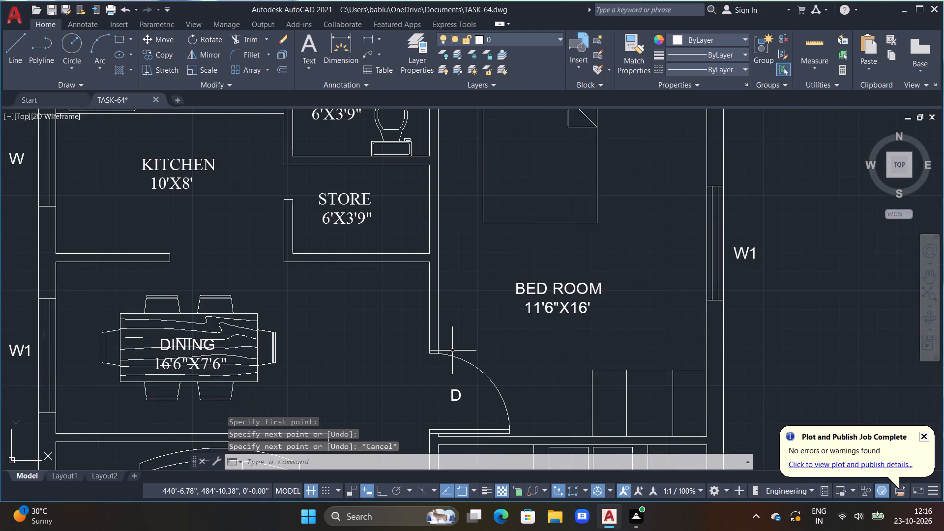
{"action": "middle_click_drag", "start_coordinate": [454, 351], "coordinate": [460, 293]}
{"action": "scroll", "coordinate": [457, 308], "scroll_direction": "up", "scroll_amount": 1}
{"action": "middle_click_drag", "start_coordinate": [482, 340], "coordinate": [487, 248]}
{"action": "type", "text": "L"}
{"action": "key", "text": "space"}
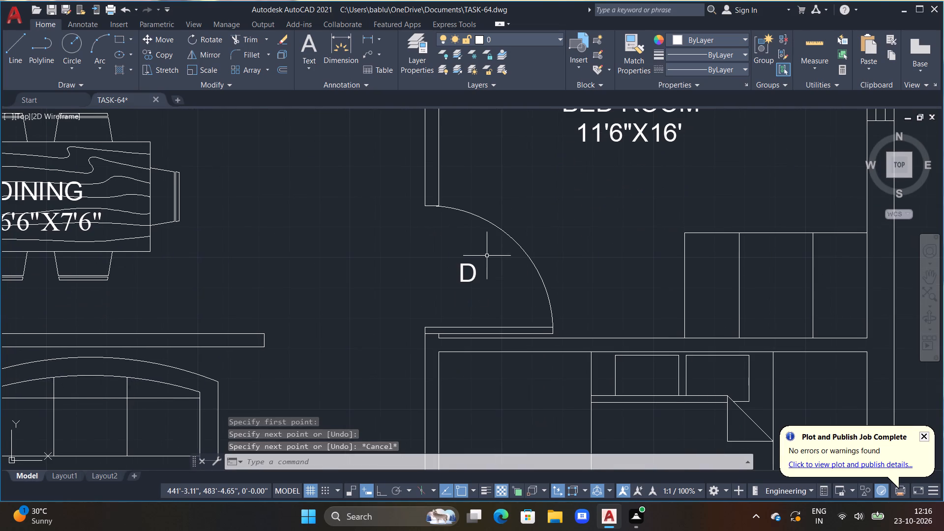
{"action": "left_click_drag", "start_coordinate": [426, 326], "coordinate": [422, 313]}
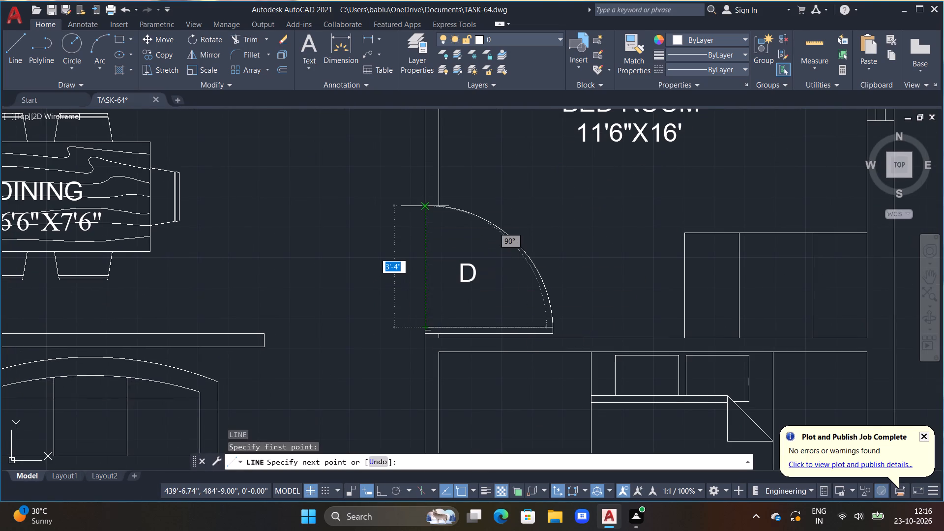
{"action": "left_click", "coordinate": [423, 206]}
{"action": "key", "text": "Escape"}
Draw a 3'-6" horizontal line across the door opening of the lower 11'6"X16' bedroom beside the living room.
{"action": "scroll", "coordinate": [426, 214], "scroll_direction": "down", "scroll_amount": 3}
{"action": "middle_click_drag", "start_coordinate": [444, 303], "coordinate": [438, 248]}
{"action": "scroll", "coordinate": [439, 299], "scroll_direction": "up", "scroll_amount": 2}
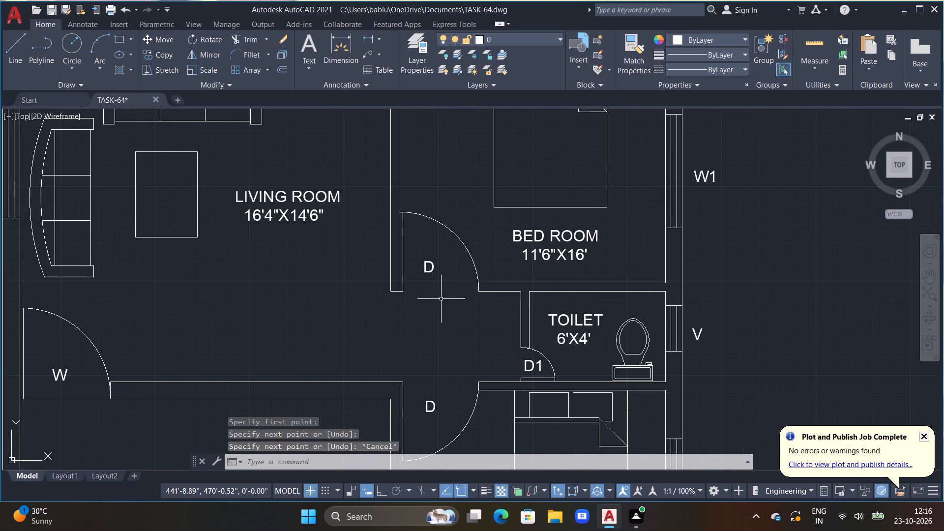
{"action": "scroll", "coordinate": [442, 305], "scroll_direction": "up", "scroll_amount": 1}
{"action": "type", "text": "L"}
{"action": "key", "text": "space"}
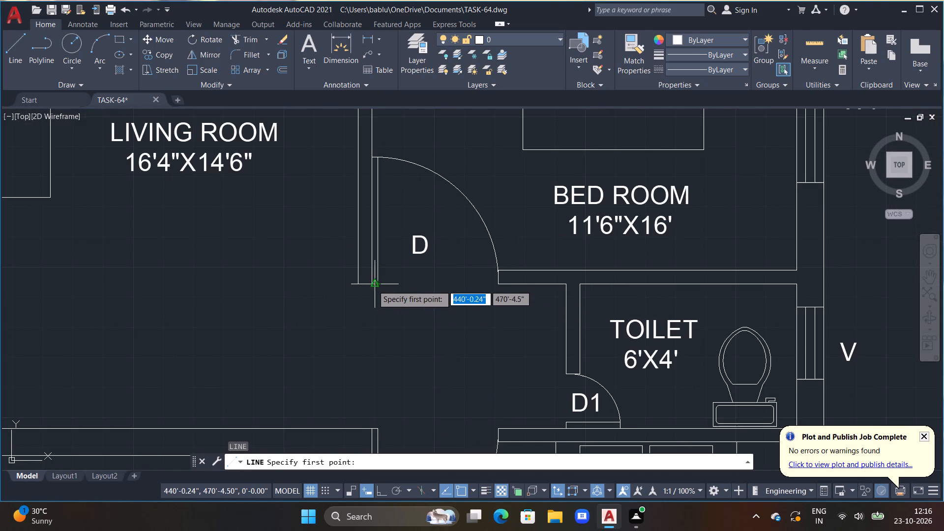
{"action": "left_click_drag", "start_coordinate": [370, 286], "coordinate": [381, 287]}
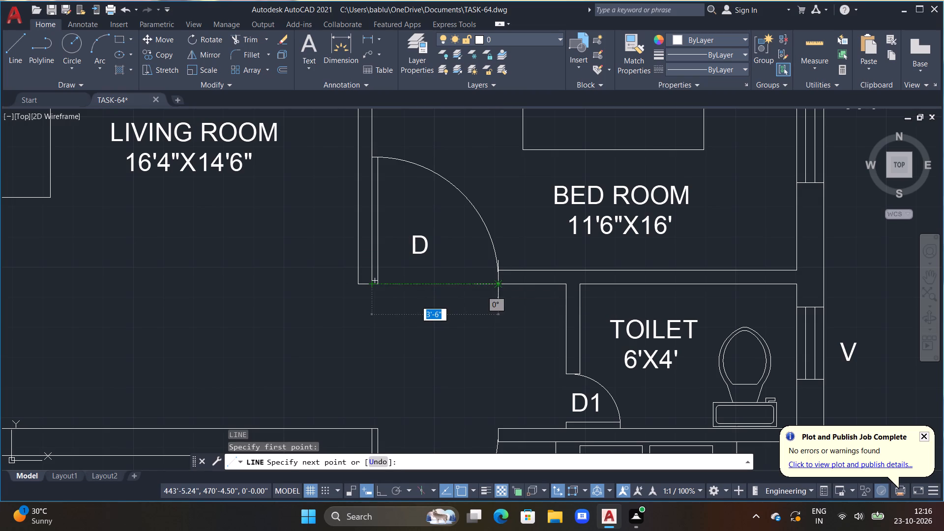
{"action": "left_click", "coordinate": [501, 284]}
{"action": "key", "text": "Escape"}
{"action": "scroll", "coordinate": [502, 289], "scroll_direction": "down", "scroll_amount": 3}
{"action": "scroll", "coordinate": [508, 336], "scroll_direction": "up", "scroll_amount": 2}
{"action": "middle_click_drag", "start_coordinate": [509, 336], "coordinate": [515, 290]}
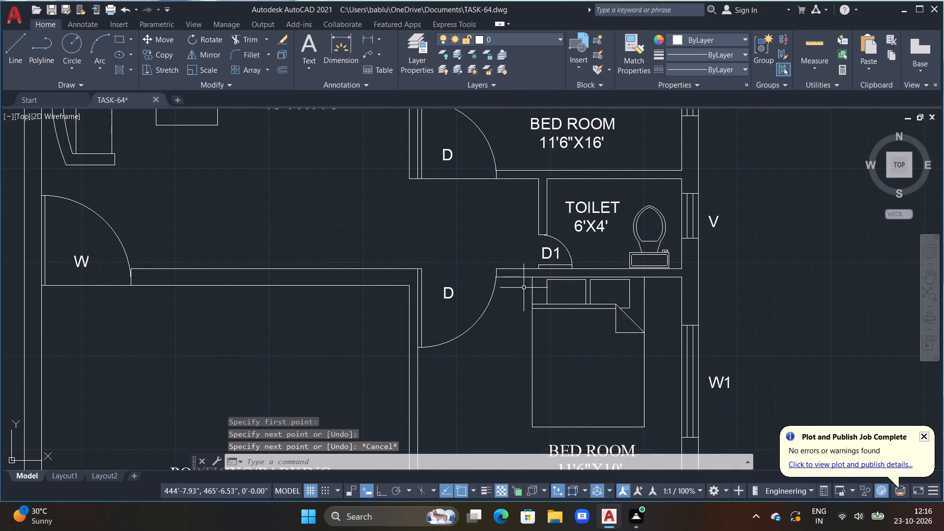
Draw a 1'-4" vertical line closing the door opening of the 6'X4' toilet along the wall's passage-side face.
{"action": "scroll", "coordinate": [524, 288], "scroll_direction": "up", "scroll_amount": 1}
{"action": "type", "text": "L"}
{"action": "key", "text": "space"}
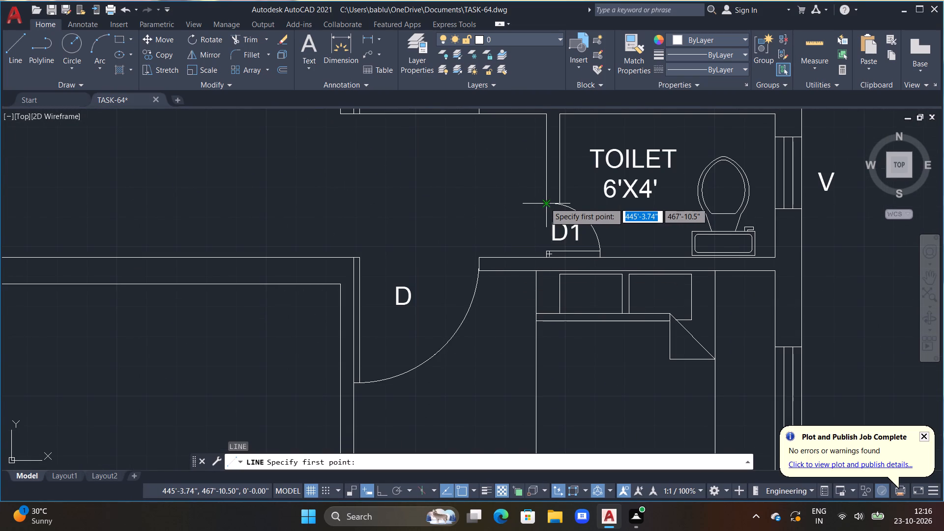
{"action": "left_click", "coordinate": [546, 202]}
{"action": "left_click", "coordinate": [546, 250]}
{"action": "key", "text": "Escape"}
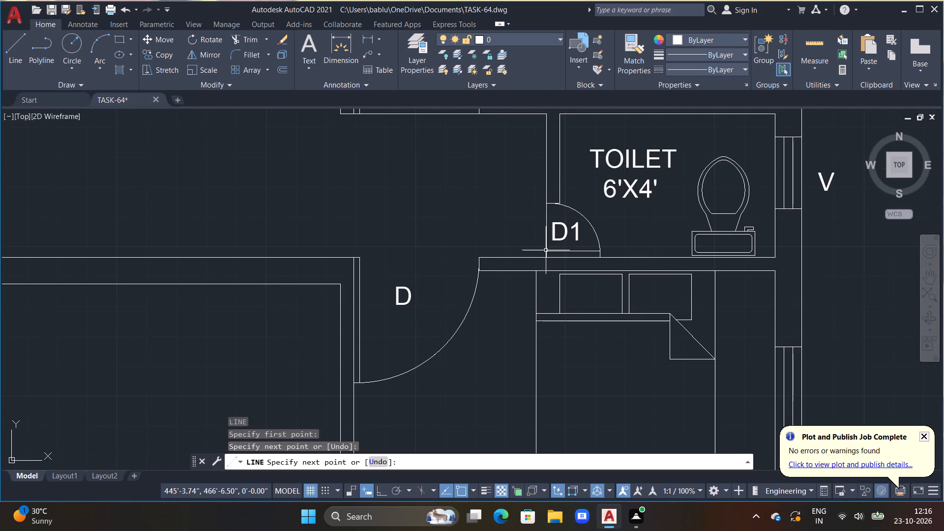
Draw a 3'-4" horizontal line across the door opening of the 11'6"X10' bedroom, level with the wall's upper face.
{"action": "middle_click_drag", "start_coordinate": [430, 299], "coordinate": [464, 299]}
{"action": "type", "text": "L"}
{"action": "key", "text": "space"}
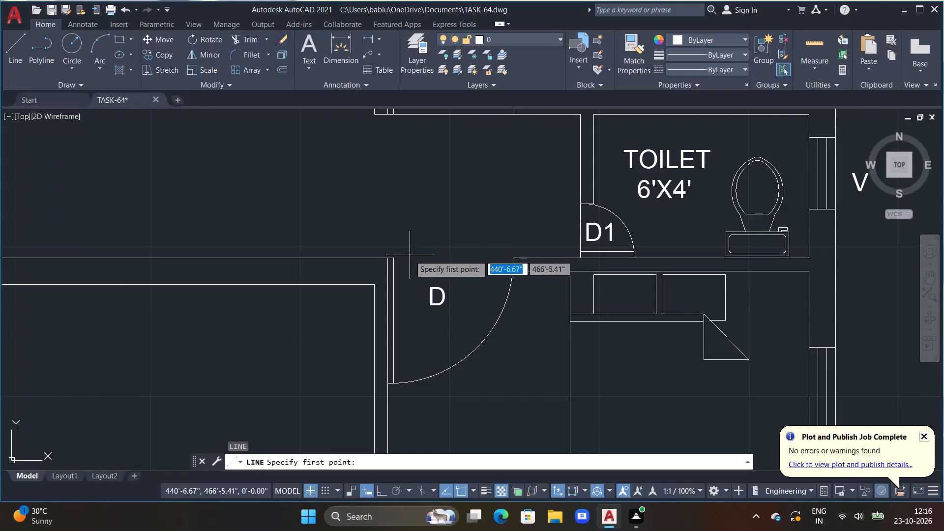
{"action": "left_click", "coordinate": [393, 259]}
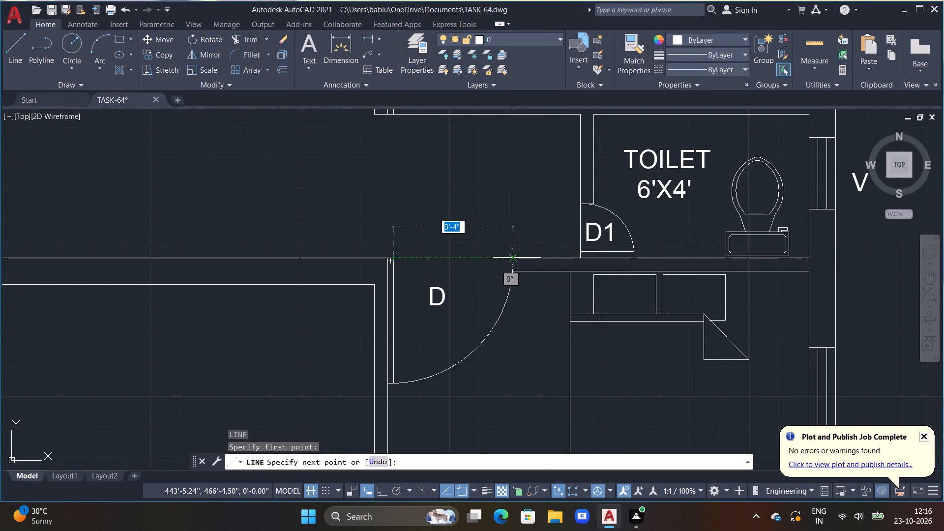
{"action": "left_click", "coordinate": [516, 258]}
{"action": "key", "text": "Escape"}
Change the W tag inside the living room's entrance door swing to MD.
{"action": "scroll", "coordinate": [516, 258], "scroll_direction": "down", "scroll_amount": 3}
{"action": "middle_click_drag", "start_coordinate": [536, 337], "coordinate": [501, 285]}
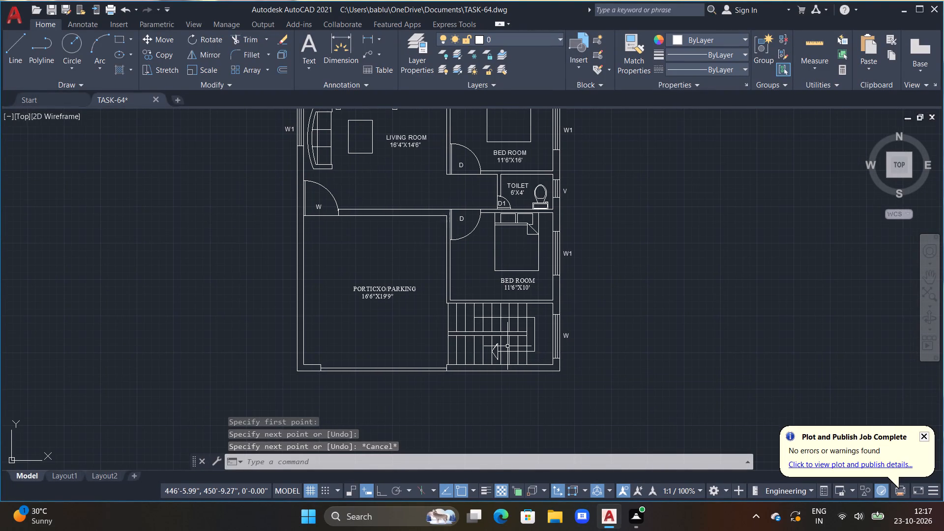
{"action": "scroll", "coordinate": [519, 355], "scroll_direction": "down", "scroll_amount": 1}
{"action": "middle_click", "coordinate": [456, 295]}
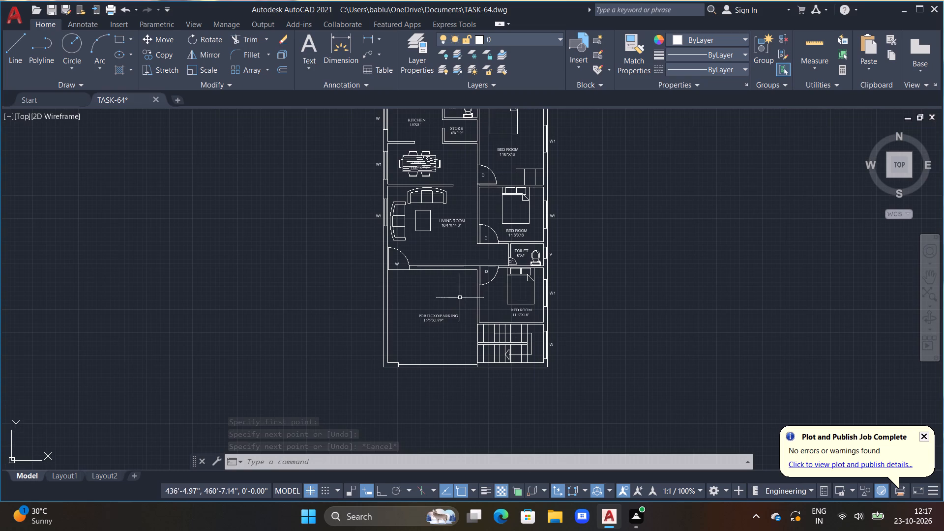
{"action": "middle_click_drag", "start_coordinate": [488, 271], "coordinate": [502, 343]}
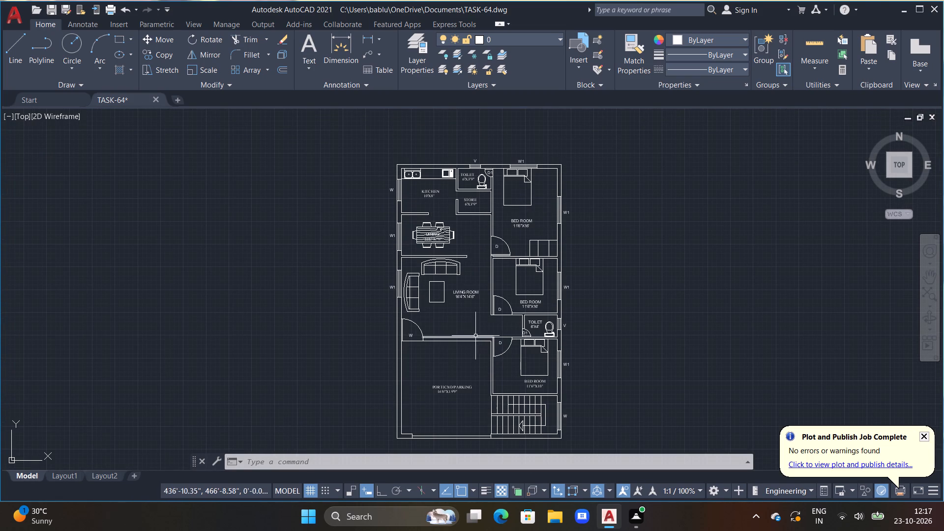
{"action": "scroll", "coordinate": [411, 331], "scroll_direction": "up", "scroll_amount": 1}
{"action": "triple_click", "coordinate": [411, 335]}
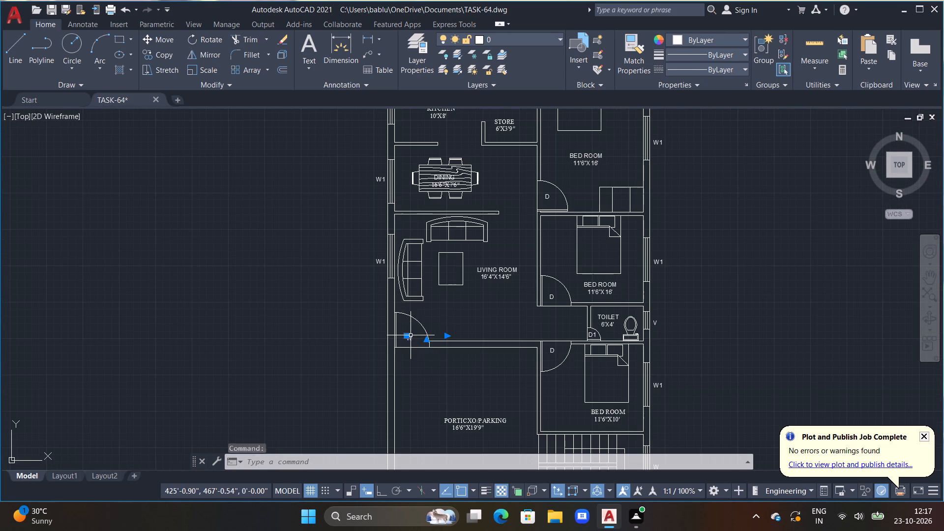
{"action": "scroll", "coordinate": [411, 336], "scroll_direction": "up", "scroll_amount": 3}
{"action": "left_click_drag", "start_coordinate": [420, 347], "coordinate": [397, 345]}
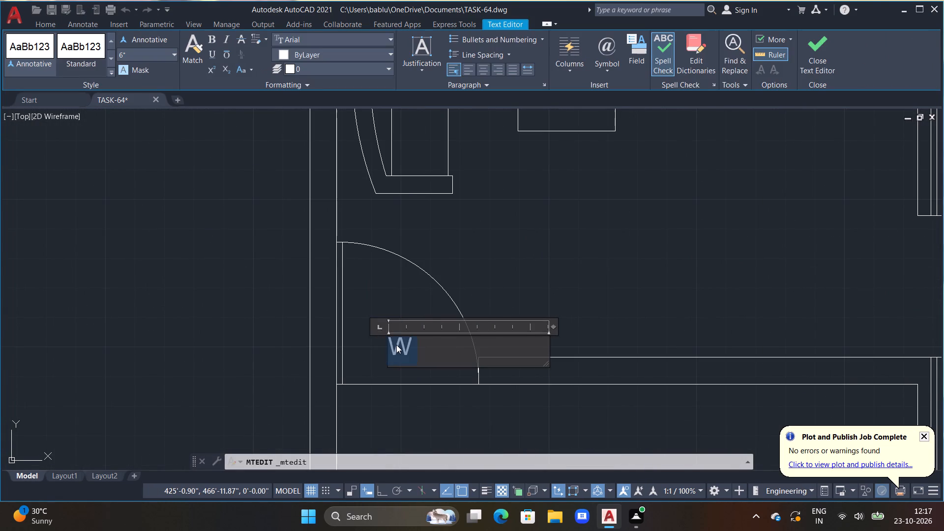
{"action": "type", "text": "MD"}
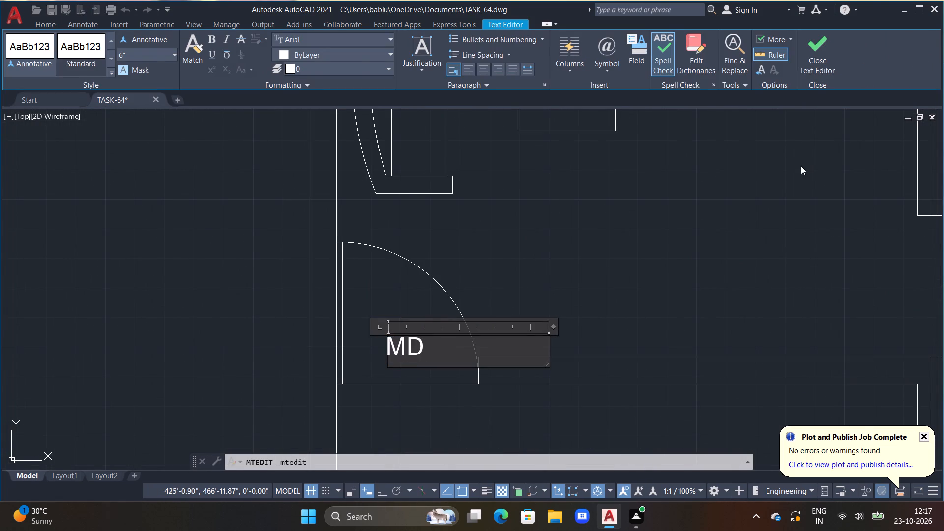
{"action": "left_click", "coordinate": [687, 210]}
Move the MD tag slightly up and toward the outer wall to sit inside the entrance door swing.
{"action": "scroll", "coordinate": [454, 376], "scroll_direction": "down", "scroll_amount": 1}
{"action": "left_click", "coordinate": [414, 356]}
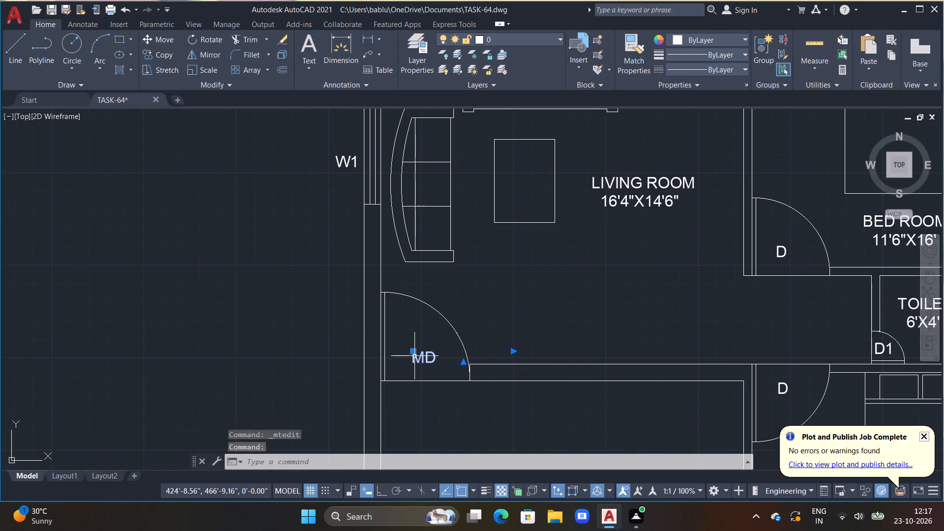
{"action": "type", "text": "M"}
{"action": "key", "text": "space"}
{"action": "left_click_drag", "start_coordinate": [414, 356], "coordinate": [406, 345]}
{"action": "left_click", "coordinate": [406, 345]}
{"action": "scroll", "coordinate": [423, 358], "scroll_direction": "down", "scroll_amount": 2}
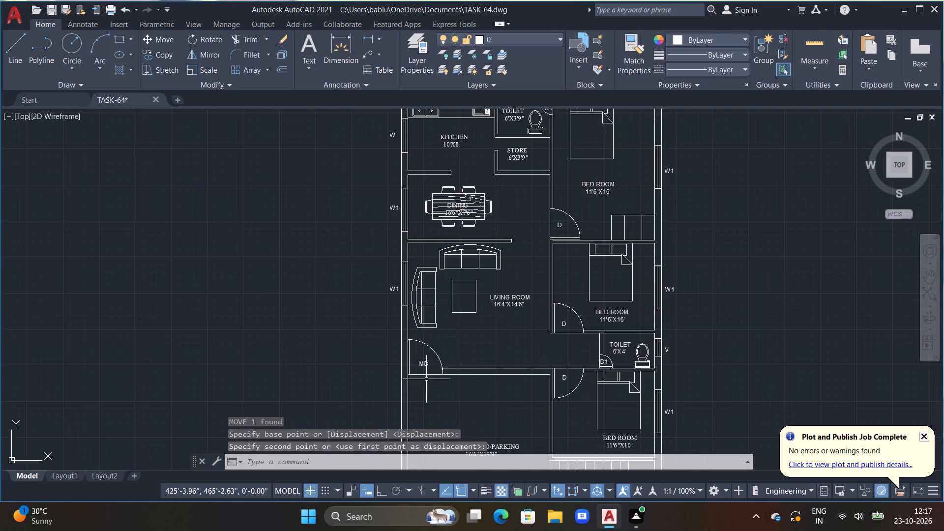
{"action": "scroll", "coordinate": [481, 395], "scroll_direction": "down", "scroll_amount": 1}
{"action": "key", "text": "Escape"}
{"action": "key", "text": "Escape"}
Set up a solid wall hatch with the dark grey true color 68,69,70.
{"action": "scroll", "coordinate": [481, 396], "scroll_direction": "down", "scroll_amount": 1}
{"action": "scroll", "coordinate": [482, 314], "scroll_direction": "up", "scroll_amount": 2}
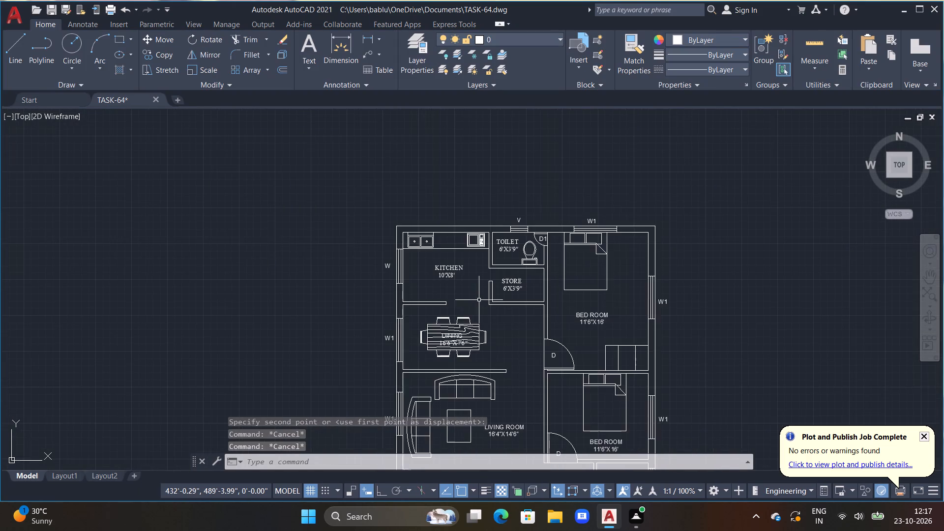
{"action": "middle_click_drag", "start_coordinate": [479, 300], "coordinate": [513, 388]}
{"action": "scroll", "coordinate": [513, 388], "scroll_direction": "up", "scroll_amount": 2}
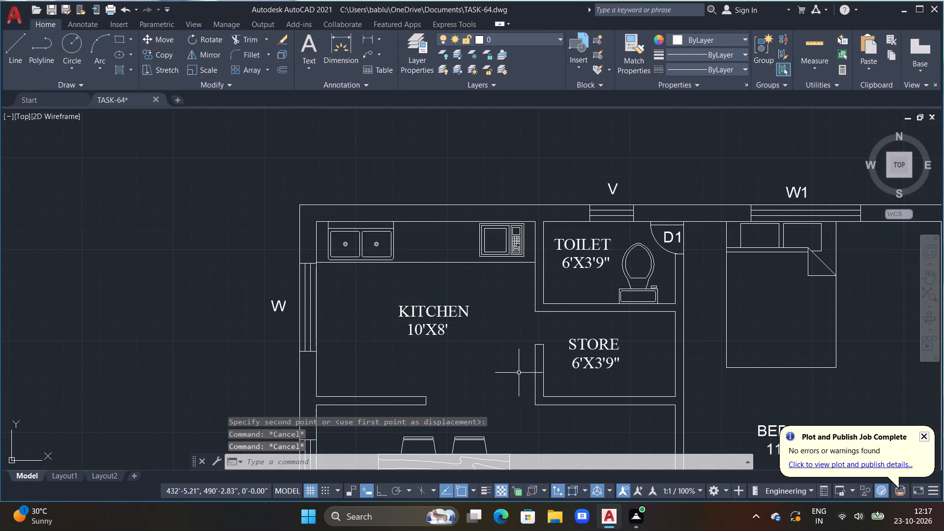
{"action": "type", "text": "H"}
{"action": "key", "text": "space"}
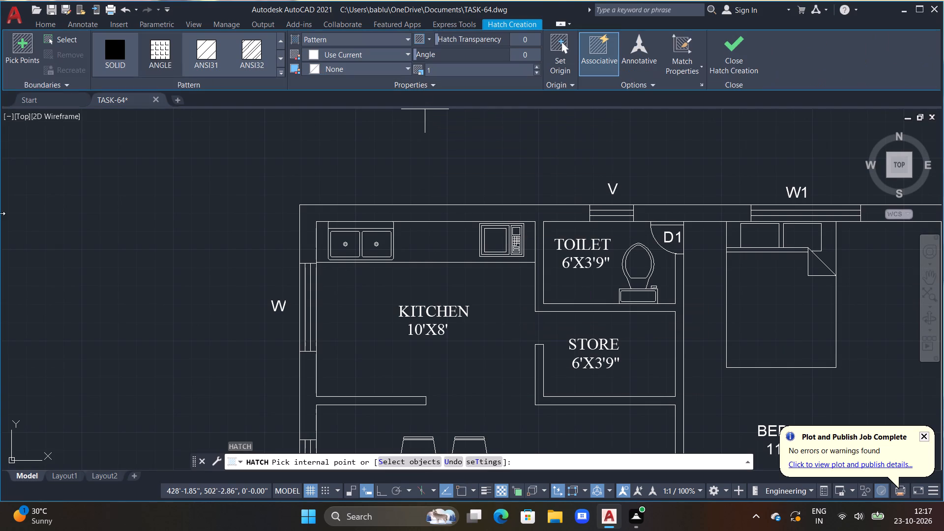
{"action": "left_click", "coordinate": [101, 66]}
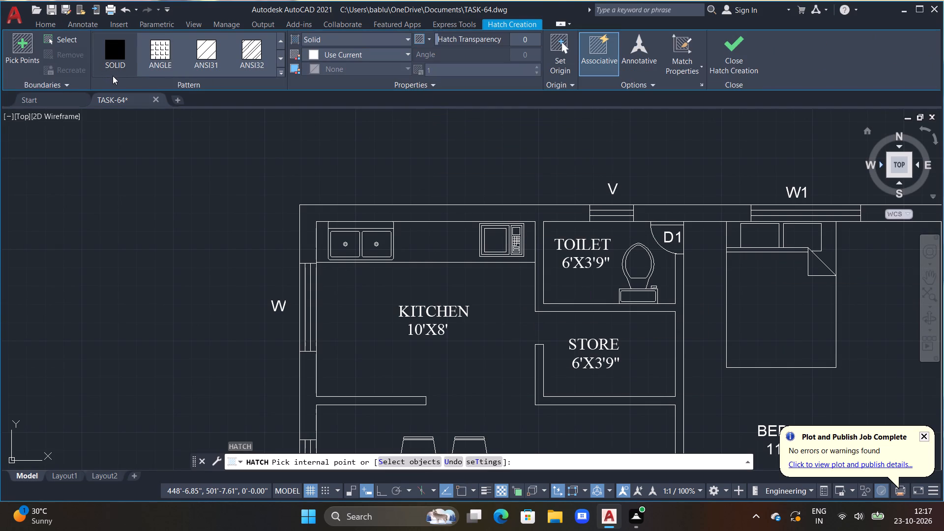
{"action": "left_click", "coordinate": [353, 55]}
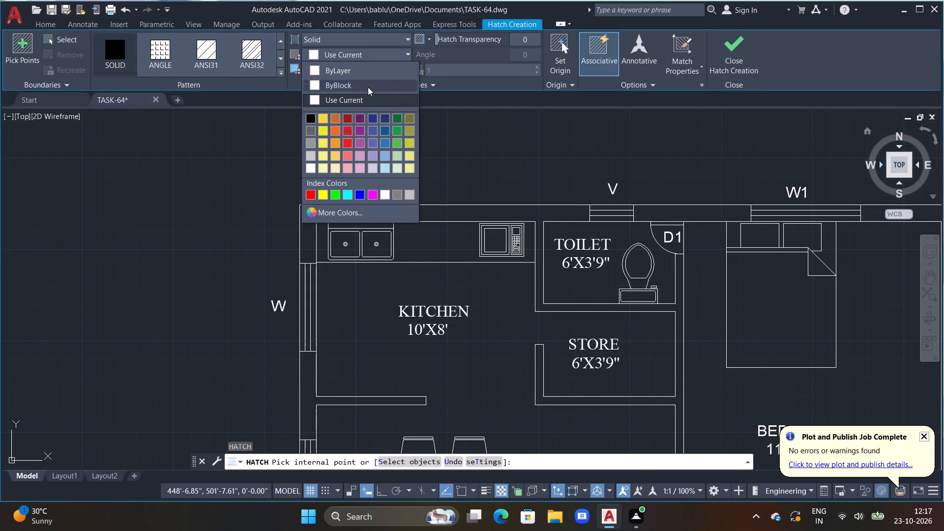
{"action": "left_click", "coordinate": [309, 131]}
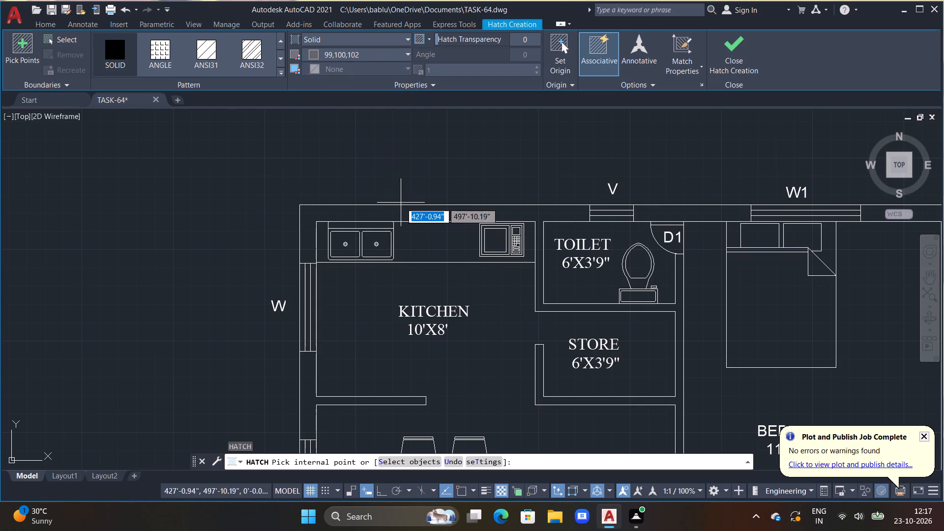
{"action": "left_click", "coordinate": [357, 57]}
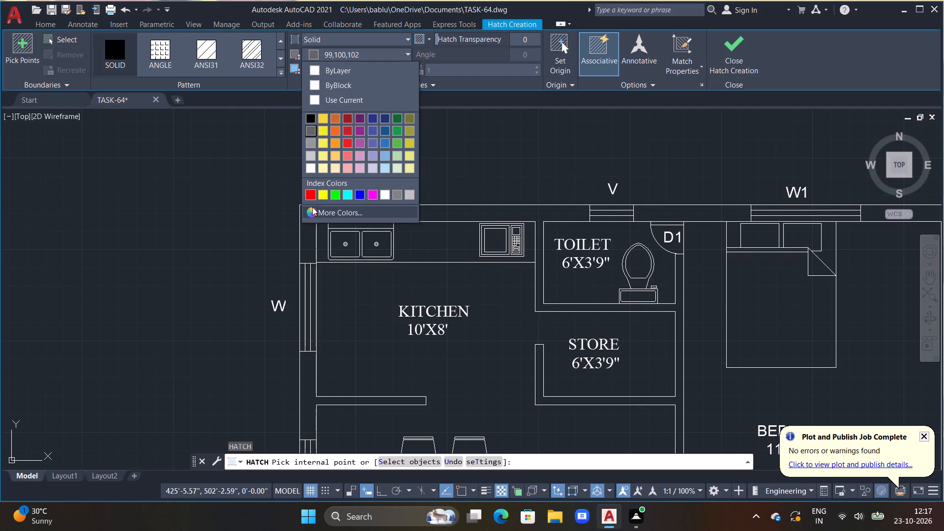
{"action": "left_click", "coordinate": [311, 208]}
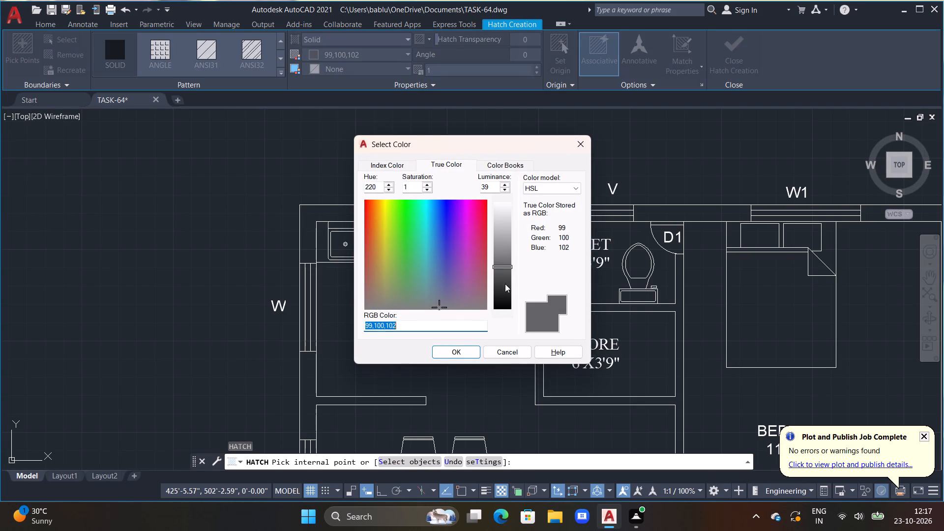
{"action": "left_click_drag", "start_coordinate": [507, 267], "coordinate": [504, 297]}
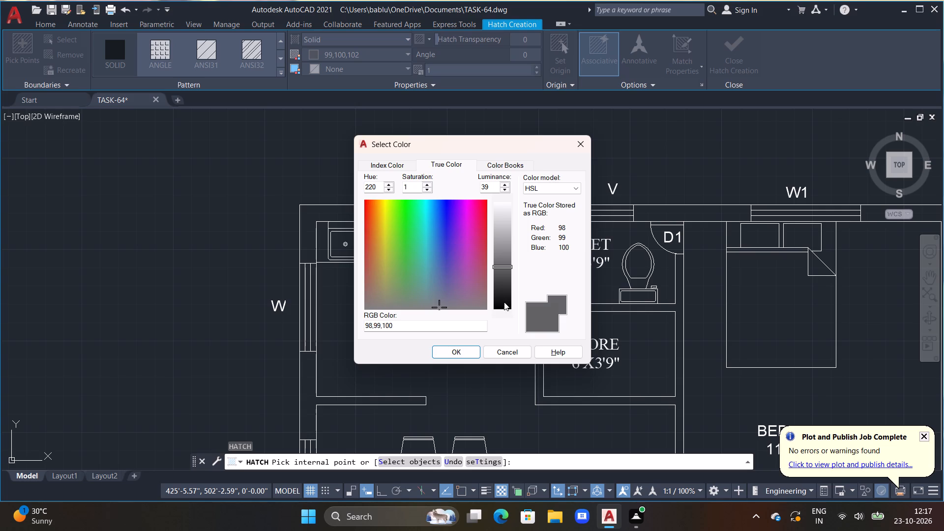
{"action": "double_click", "coordinate": [501, 264]}
{"action": "left_click_drag", "start_coordinate": [501, 264], "coordinate": [499, 301]}
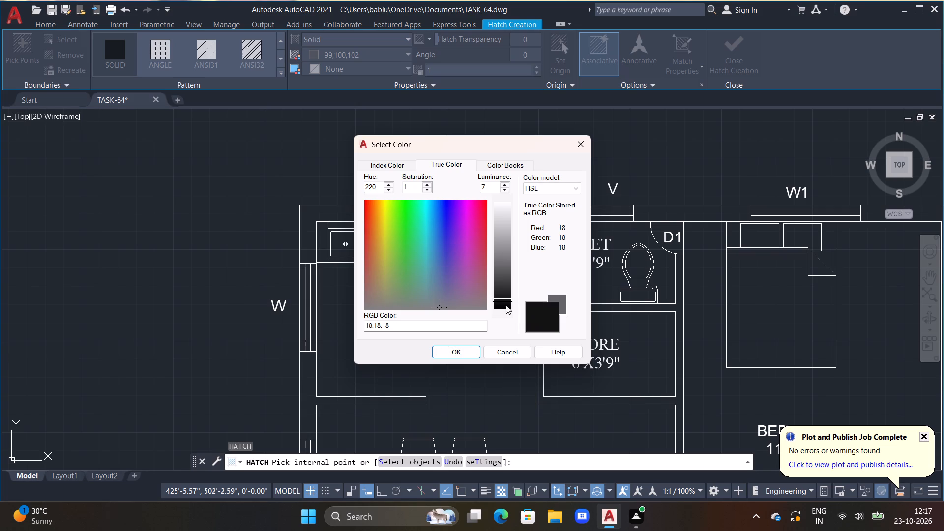
{"action": "left_click_drag", "start_coordinate": [503, 300], "coordinate": [501, 288]}
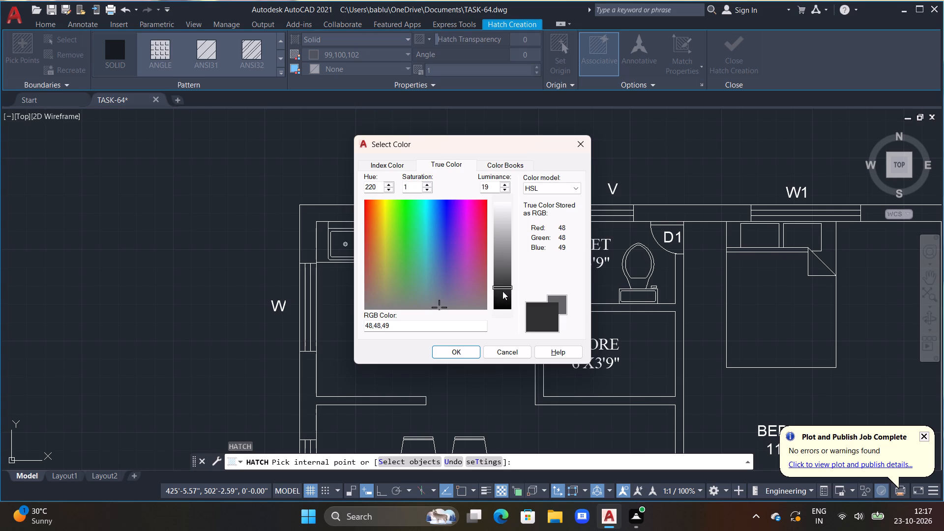
{"action": "left_click_drag", "start_coordinate": [502, 285], "coordinate": [502, 280]}
{"action": "left_click", "coordinate": [535, 318]}
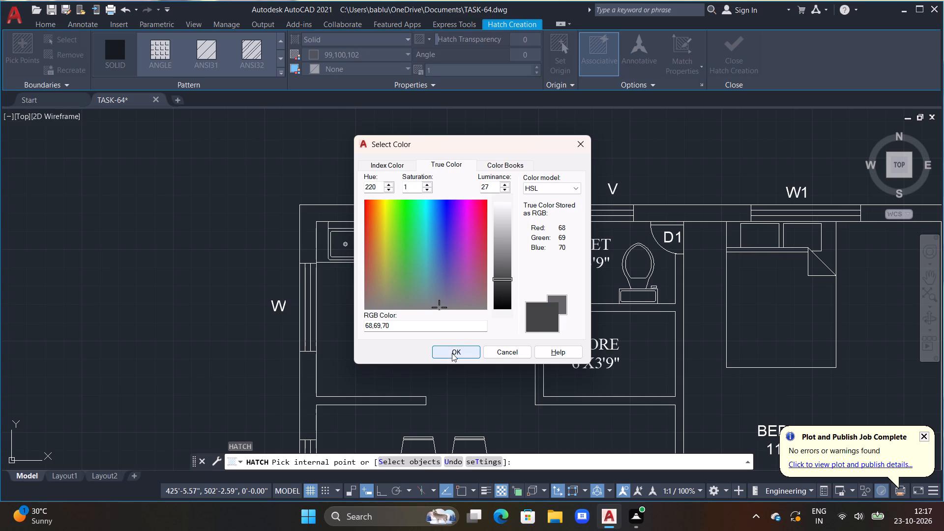
{"action": "left_click", "coordinate": [452, 353]}
Hatch the walls around the kitchen, 6'X3'9" toilet and store, and the top outer wall through the upper bedroom's corner.
{"action": "double_click", "coordinate": [415, 213]}
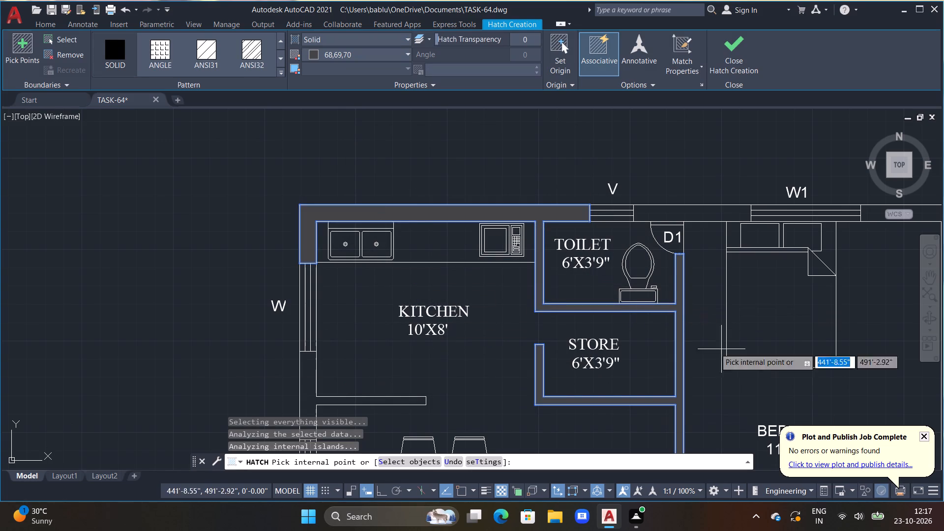
{"action": "left_click", "coordinate": [306, 390]}
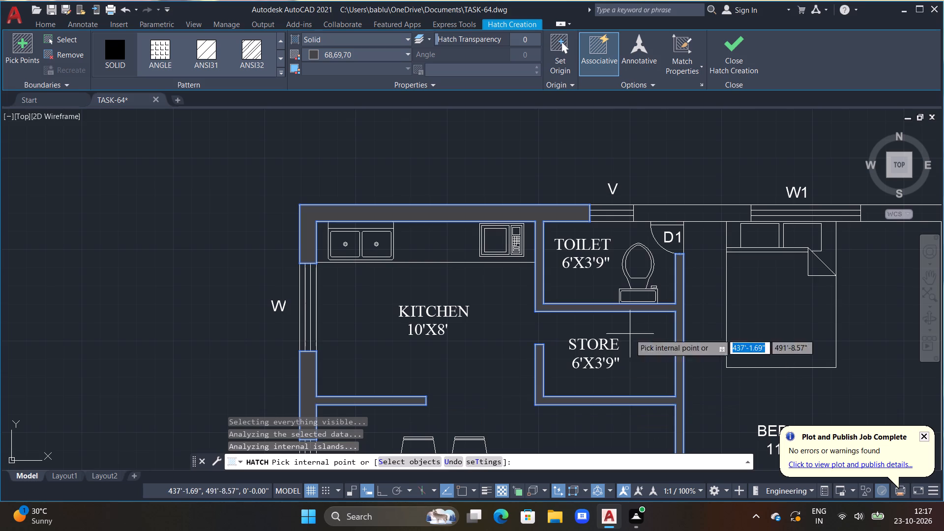
{"action": "left_click", "coordinate": [700, 211]}
{"action": "middle_click_drag", "start_coordinate": [721, 267], "coordinate": [449, 269]}
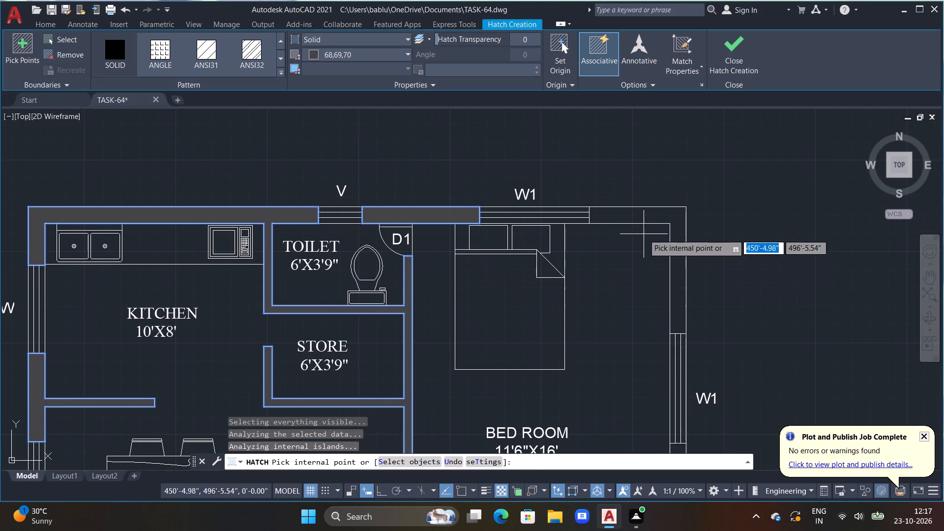
{"action": "left_click", "coordinate": [661, 215]}
Add to the hatch the partition between the two 11'6"X16' bedrooms, the adjoining outer walls, and the wall between lower bedroom and 6'X4' toilet.
{"action": "scroll", "coordinate": [628, 280], "scroll_direction": "down", "scroll_amount": 2}
{"action": "middle_click_drag", "start_coordinate": [561, 343], "coordinate": [558, 240]}
{"action": "scroll", "coordinate": [634, 294], "scroll_direction": "up", "scroll_amount": 2}
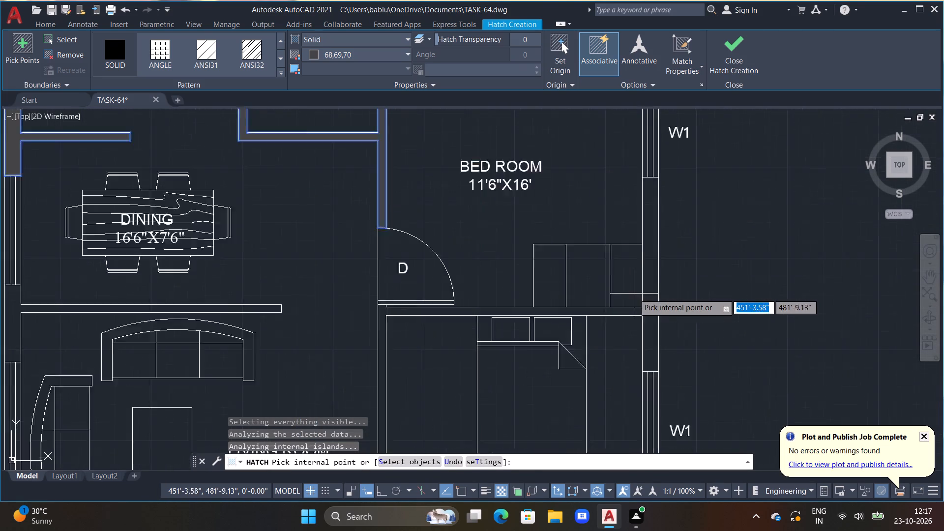
{"action": "scroll", "coordinate": [634, 294], "scroll_direction": "up", "scroll_amount": 1}
{"action": "left_click", "coordinate": [657, 296]}
{"action": "scroll", "coordinate": [653, 314], "scroll_direction": "down", "scroll_amount": 2}
{"action": "middle_click_drag", "start_coordinate": [507, 364], "coordinate": [508, 217]}
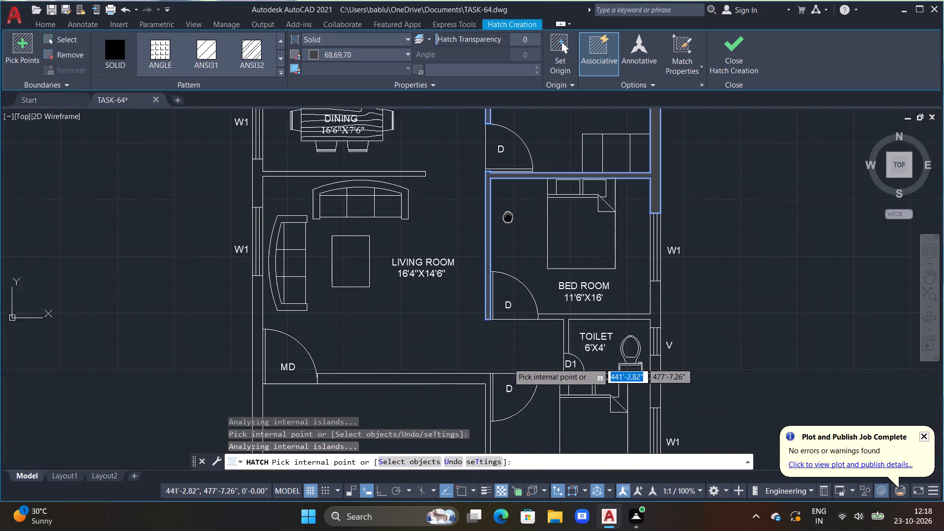
{"action": "scroll", "coordinate": [599, 320], "scroll_direction": "up", "scroll_amount": 2}
{"action": "double_click", "coordinate": [514, 301]}
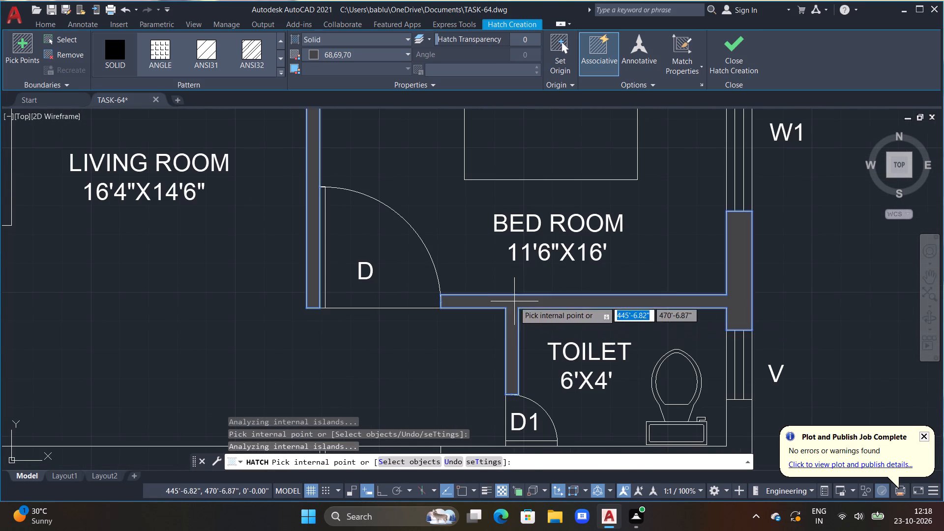
Add to the hatch the outer walls and partitions around the 11'6"X10' bedroom and the wall along the bottom of the staircase.
{"action": "scroll", "coordinate": [678, 359], "scroll_direction": "down", "scroll_amount": 3}
{"action": "middle_click_drag", "start_coordinate": [669, 373], "coordinate": [624, 271]}
{"action": "scroll", "coordinate": [636, 294], "scroll_direction": "up", "scroll_amount": 3}
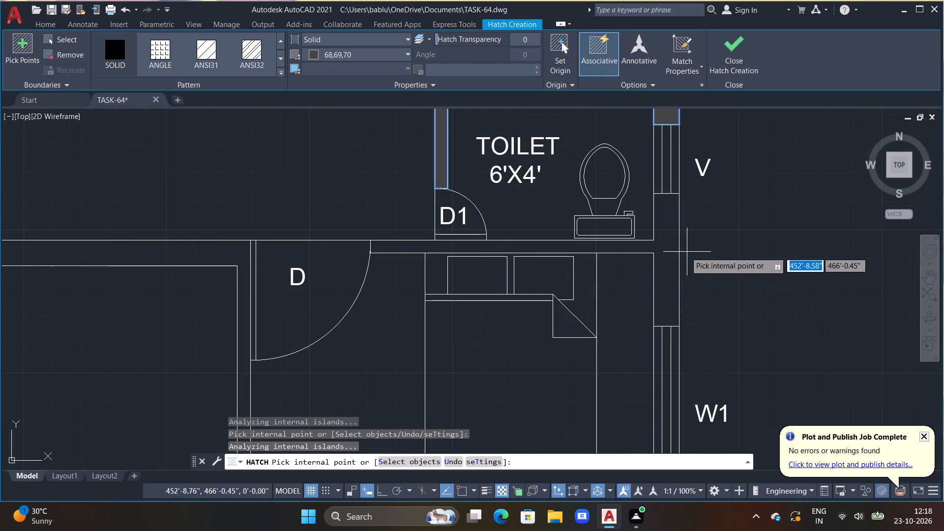
{"action": "left_click", "coordinate": [668, 250]}
{"action": "scroll", "coordinate": [663, 268], "scroll_direction": "down", "scroll_amount": 2}
{"action": "middle_click_drag", "start_coordinate": [603, 320], "coordinate": [601, 267]}
{"action": "scroll", "coordinate": [662, 352], "scroll_direction": "up", "scroll_amount": 1}
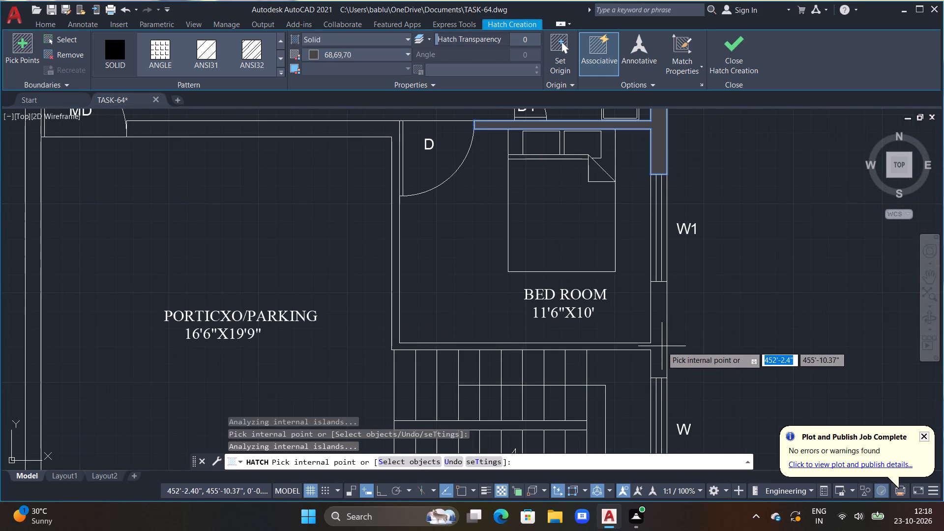
{"action": "left_click", "coordinate": [661, 343]}
{"action": "scroll", "coordinate": [656, 348], "scroll_direction": "down", "scroll_amount": 2}
{"action": "middle_click_drag", "start_coordinate": [572, 372], "coordinate": [574, 300]}
{"action": "scroll", "coordinate": [614, 359], "scroll_direction": "up", "scroll_amount": 3}
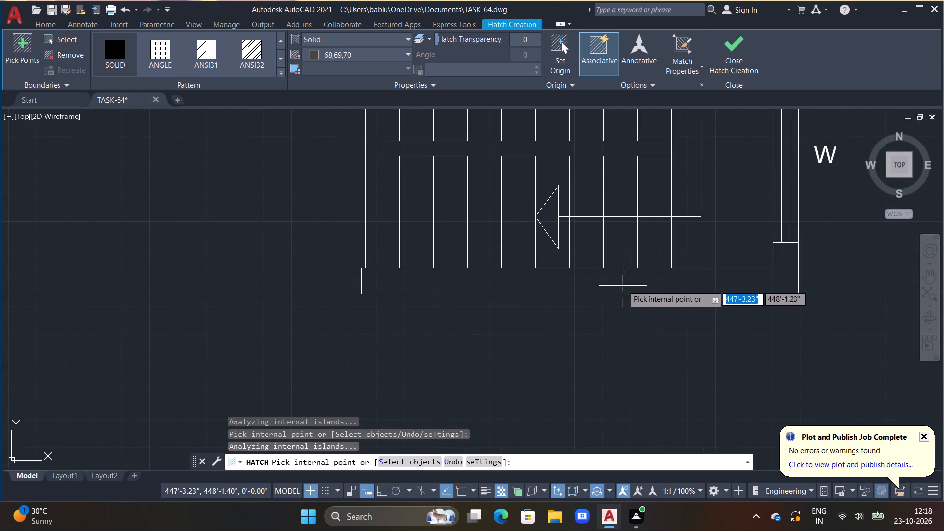
{"action": "left_click", "coordinate": [623, 285]}
Hatch the left outer wall down around the parking corner and the thin strip across the parking front, and finish the hatch.
{"action": "scroll", "coordinate": [619, 291], "scroll_direction": "down", "scroll_amount": 3}
{"action": "middle_click_drag", "start_coordinate": [462, 299], "coordinate": [531, 314]}
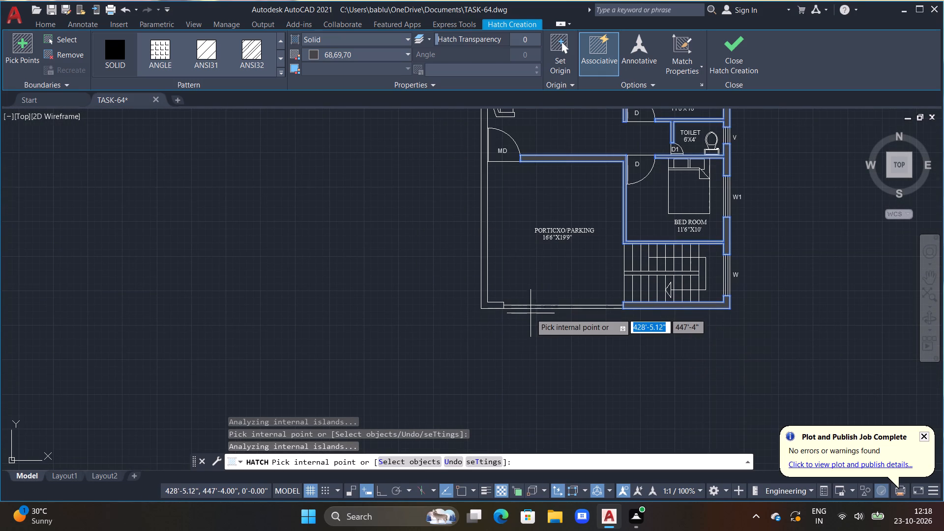
{"action": "scroll", "coordinate": [487, 300], "scroll_direction": "up", "scroll_amount": 2}
{"action": "left_click", "coordinate": [476, 321]}
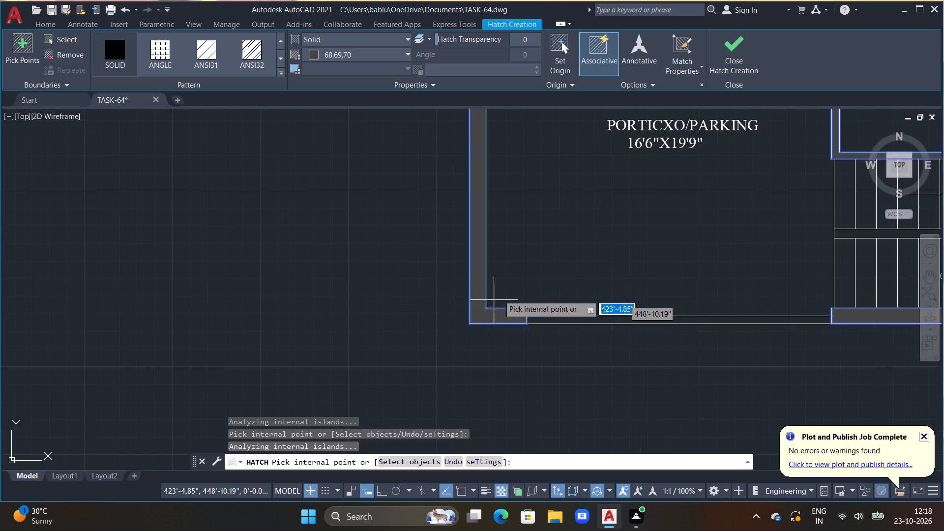
{"action": "scroll", "coordinate": [515, 279], "scroll_direction": "down", "scroll_amount": 2}
{"action": "middle_click_drag", "start_coordinate": [525, 245], "coordinate": [536, 406]}
{"action": "scroll", "coordinate": [514, 186], "scroll_direction": "up", "scroll_amount": 3}
{"action": "left_click", "coordinate": [510, 183]}
{"action": "scroll", "coordinate": [510, 184], "scroll_direction": "down", "scroll_amount": 3}
{"action": "middle_click_drag", "start_coordinate": [575, 368], "coordinate": [559, 233]}
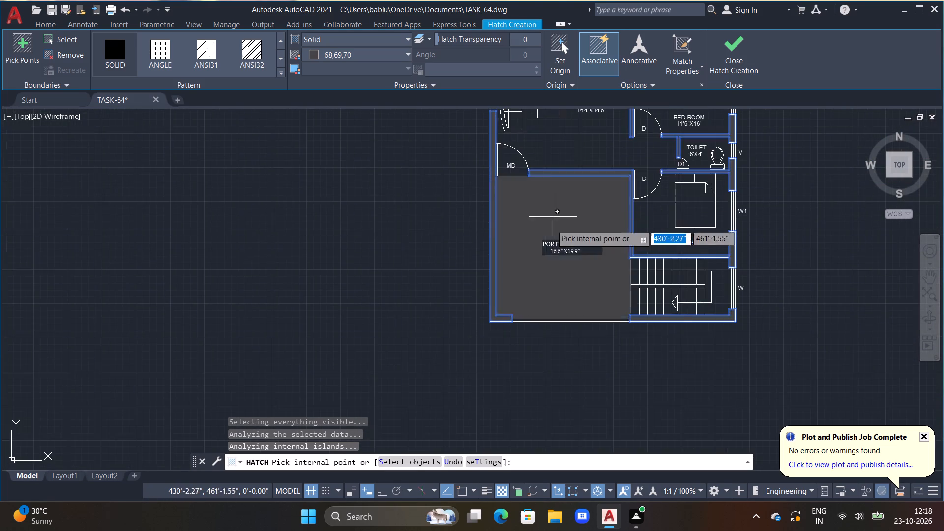
{"action": "scroll", "coordinate": [549, 328], "scroll_direction": "up", "scroll_amount": 4}
{"action": "double_click", "coordinate": [548, 278]}
{"action": "scroll", "coordinate": [549, 287], "scroll_direction": "down", "scroll_amount": 2}
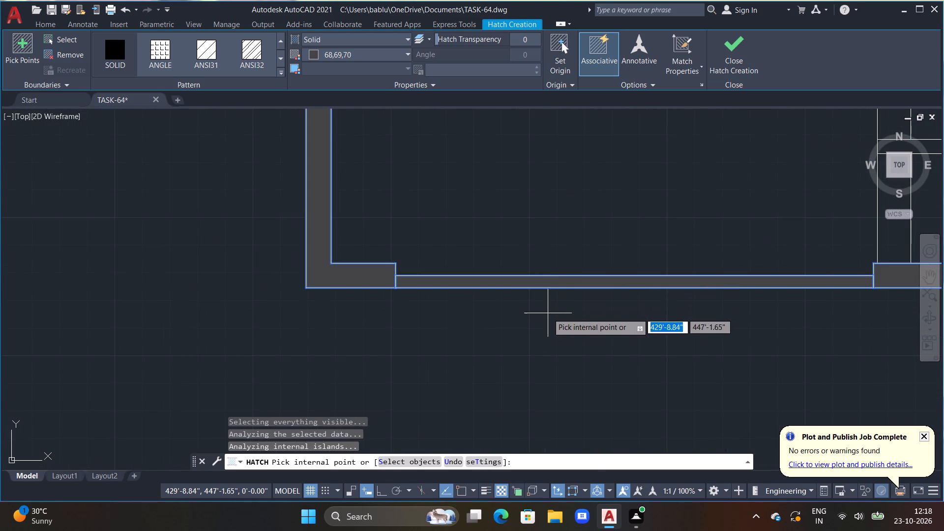
{"action": "key", "text": "Escape"}
{"action": "scroll", "coordinate": [557, 324], "scroll_direction": "down", "scroll_amount": 2}
{"action": "scroll", "coordinate": [592, 271], "scroll_direction": "down", "scroll_amount": 2}
{"action": "key", "text": "Escape"}
{"action": "middle_click_drag", "start_coordinate": [591, 281], "coordinate": [576, 346]}
{"action": "key", "text": "Escape"}
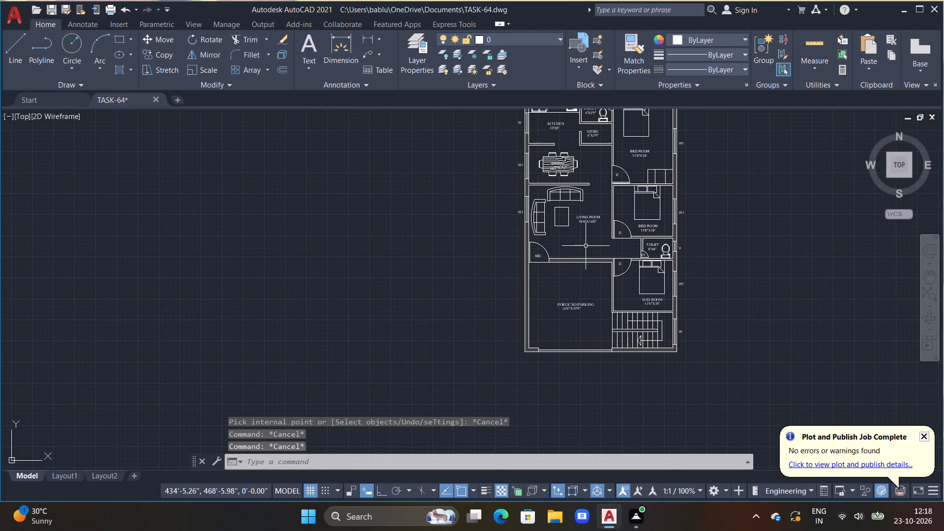
Examine the wall hatching over the whole plan, from the kitchen and toilet down to the entrance, bedrooms and parking.
{"action": "middle_click_drag", "start_coordinate": [589, 243], "coordinate": [538, 386]}
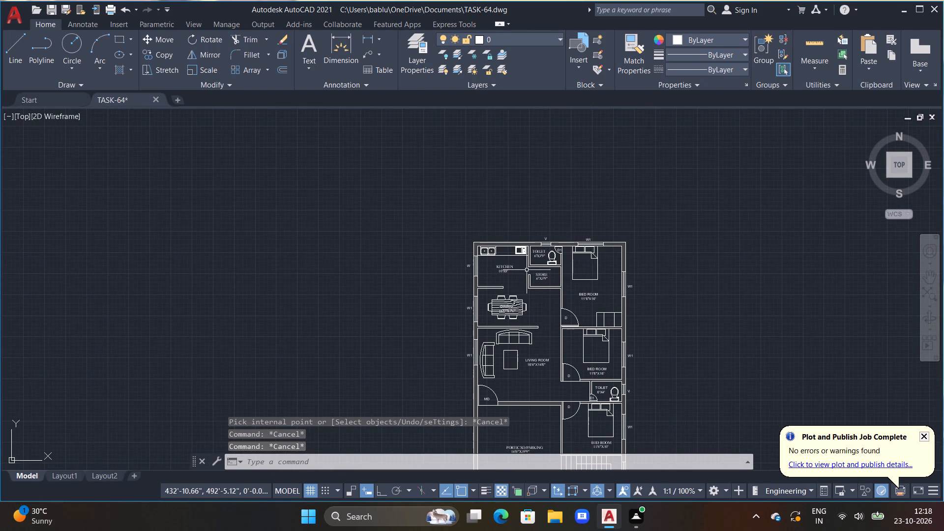
{"action": "scroll", "coordinate": [536, 257], "scroll_direction": "up", "scroll_amount": 3}
{"action": "scroll", "coordinate": [536, 257], "scroll_direction": "down", "scroll_amount": 1}
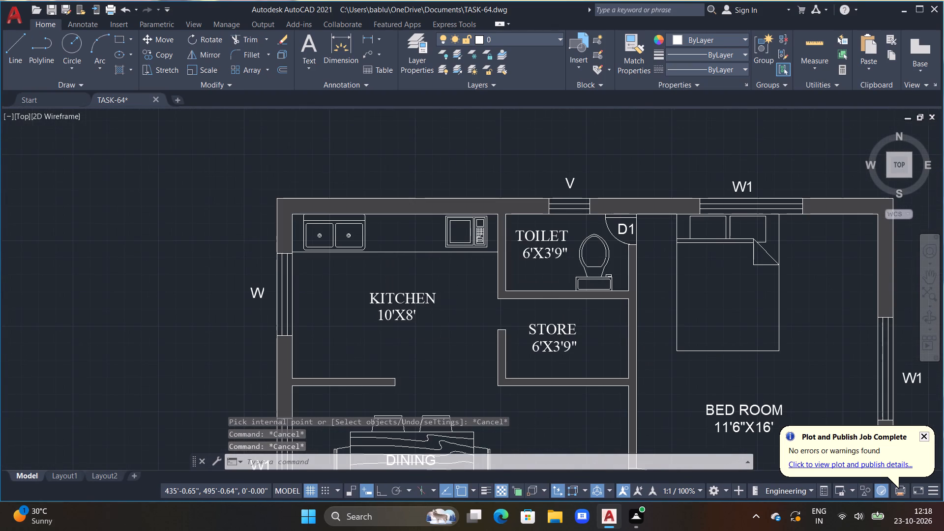
{"action": "scroll", "coordinate": [536, 257], "scroll_direction": "down", "scroll_amount": 1}
{"action": "middle_click_drag", "start_coordinate": [558, 307], "coordinate": [545, 204]}
{"action": "scroll", "coordinate": [560, 246], "scroll_direction": "down", "scroll_amount": 1}
{"action": "middle_click_drag", "start_coordinate": [560, 257], "coordinate": [588, 237]}
{"action": "key", "text": "Escape"}
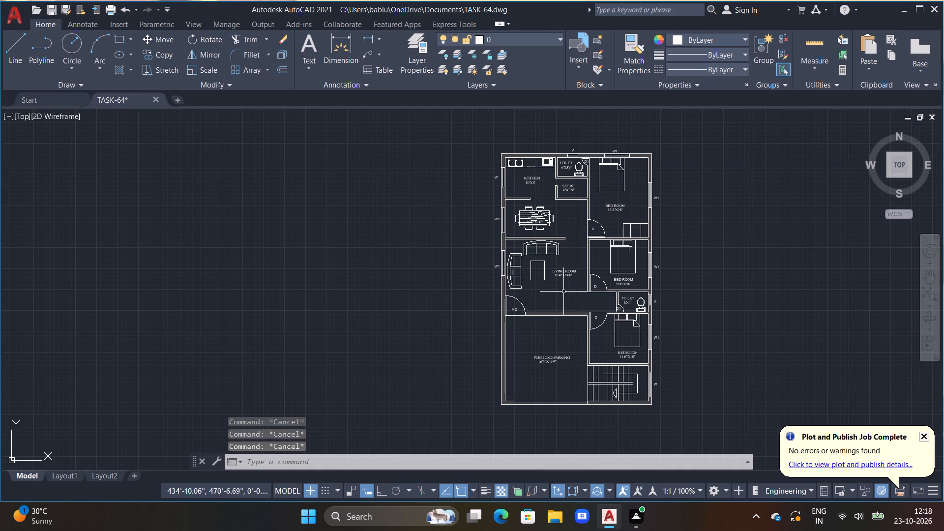
{"action": "scroll", "coordinate": [547, 297], "scroll_direction": "up", "scroll_amount": 2}
{"action": "middle_click_drag", "start_coordinate": [531, 321], "coordinate": [536, 317]}
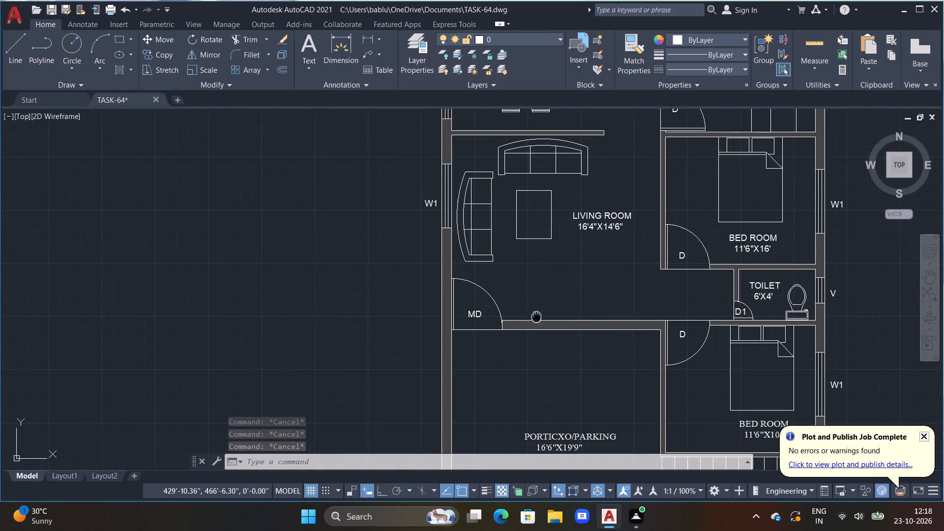
{"action": "middle_click_drag", "start_coordinate": [536, 317], "coordinate": [542, 286]}
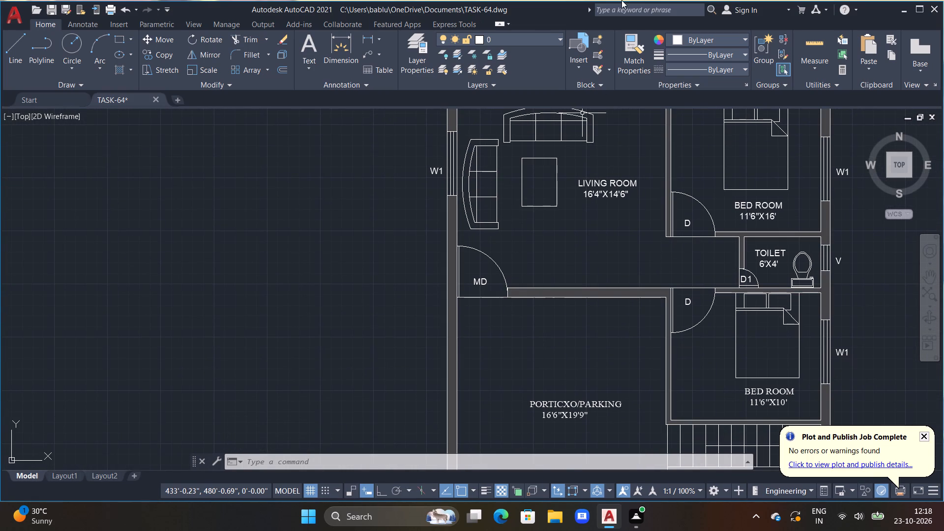
Set the current object color to Red.
{"action": "left_click", "coordinate": [735, 38]}
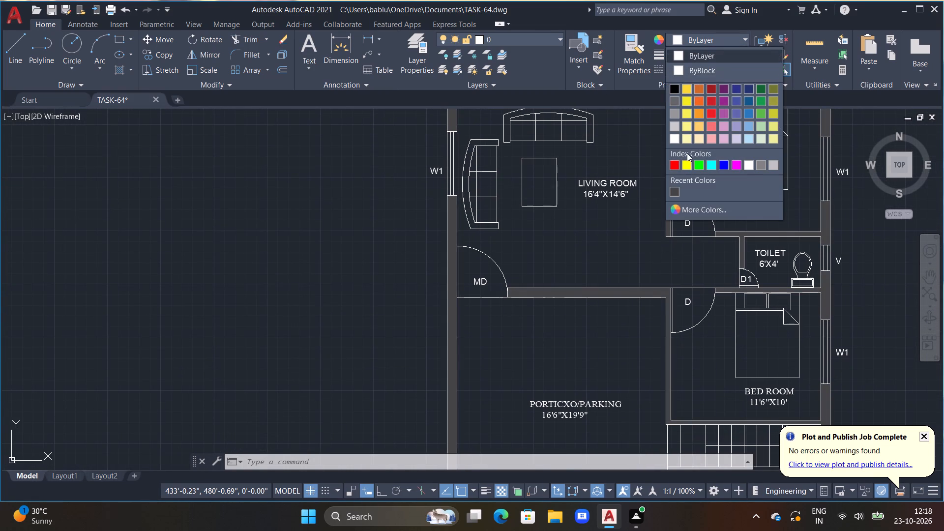
{"action": "double_click", "coordinate": [674, 162]}
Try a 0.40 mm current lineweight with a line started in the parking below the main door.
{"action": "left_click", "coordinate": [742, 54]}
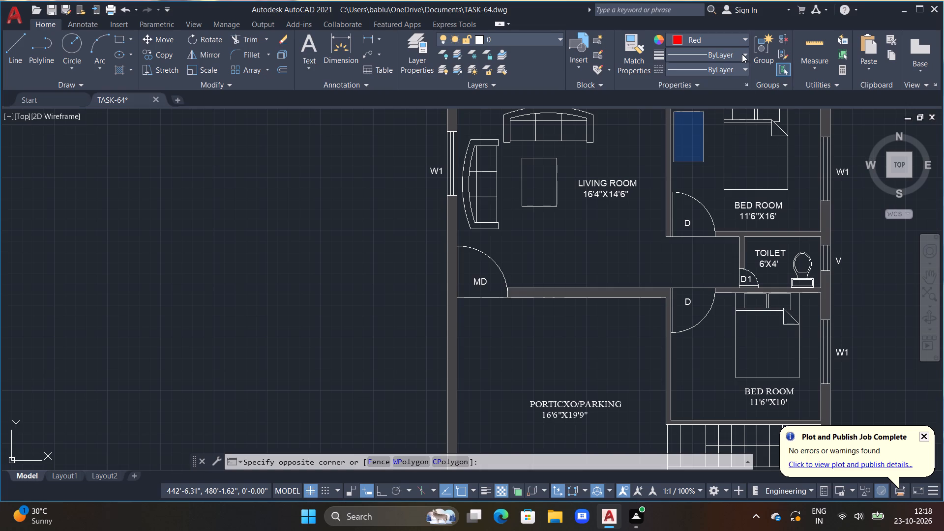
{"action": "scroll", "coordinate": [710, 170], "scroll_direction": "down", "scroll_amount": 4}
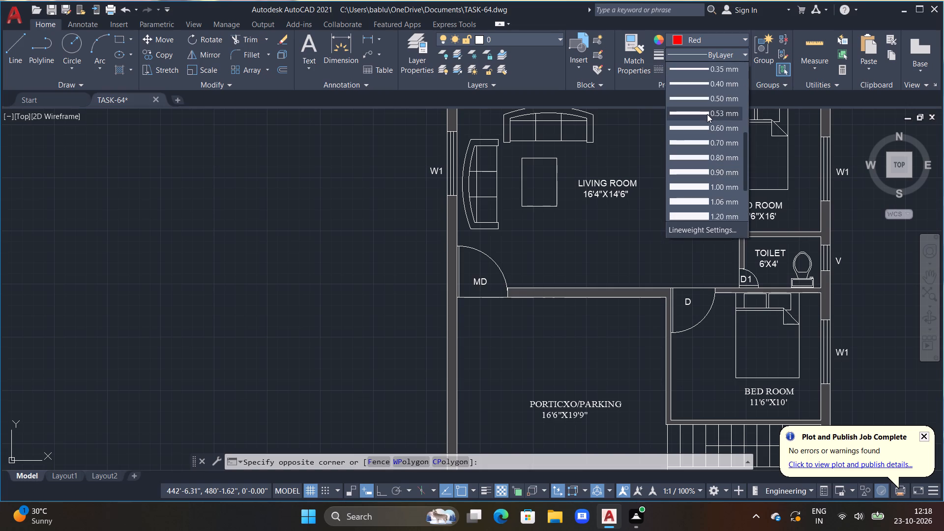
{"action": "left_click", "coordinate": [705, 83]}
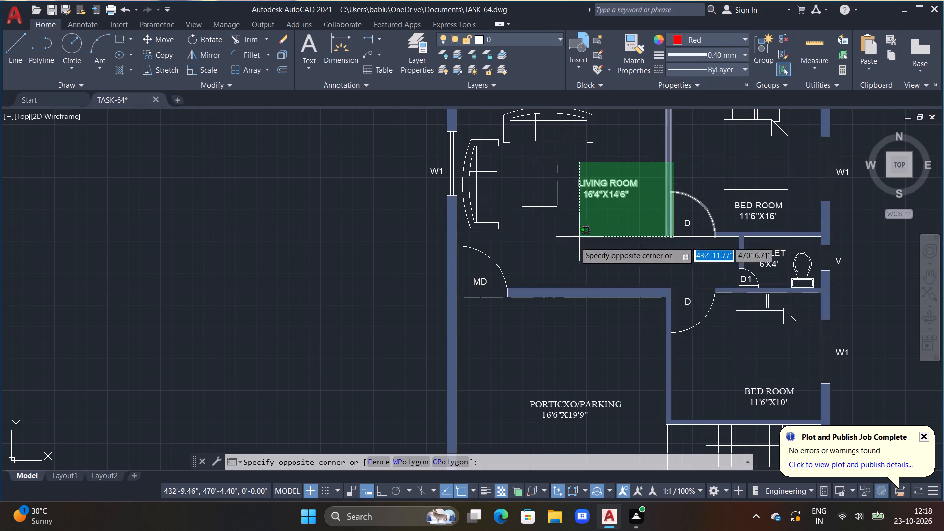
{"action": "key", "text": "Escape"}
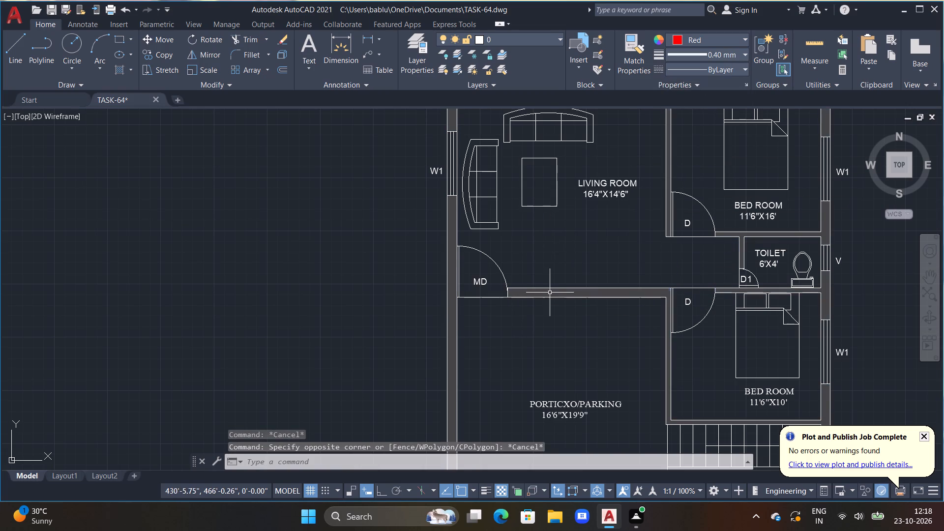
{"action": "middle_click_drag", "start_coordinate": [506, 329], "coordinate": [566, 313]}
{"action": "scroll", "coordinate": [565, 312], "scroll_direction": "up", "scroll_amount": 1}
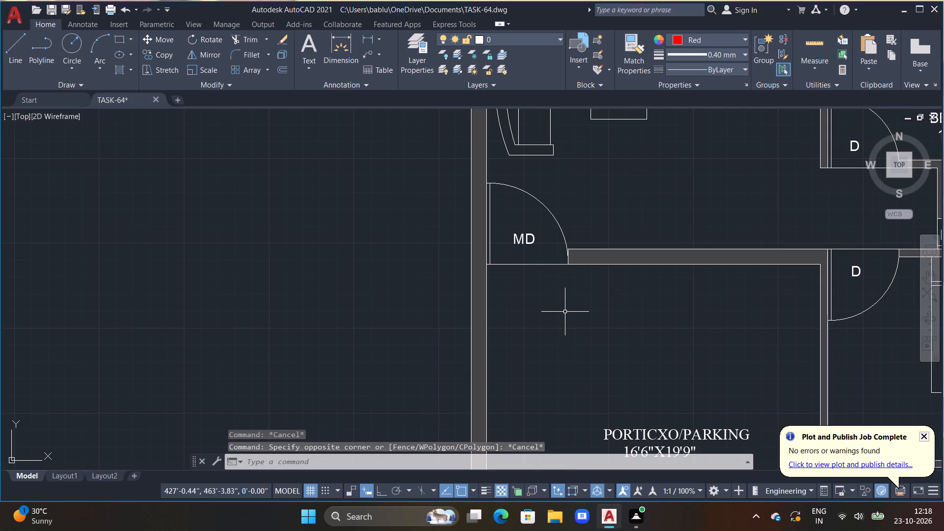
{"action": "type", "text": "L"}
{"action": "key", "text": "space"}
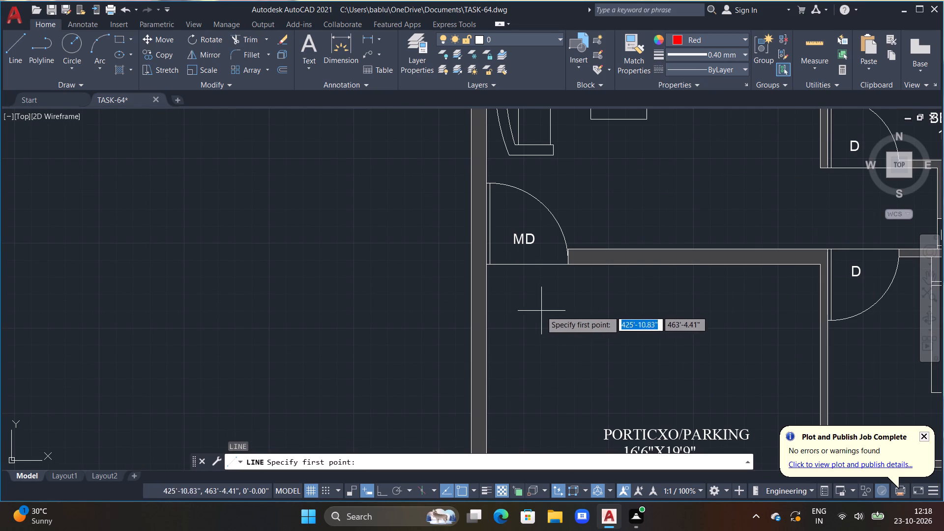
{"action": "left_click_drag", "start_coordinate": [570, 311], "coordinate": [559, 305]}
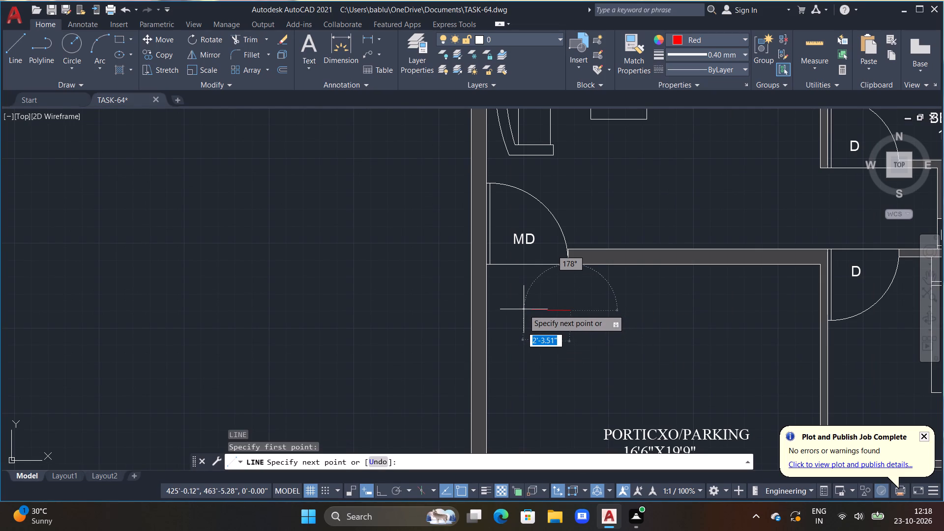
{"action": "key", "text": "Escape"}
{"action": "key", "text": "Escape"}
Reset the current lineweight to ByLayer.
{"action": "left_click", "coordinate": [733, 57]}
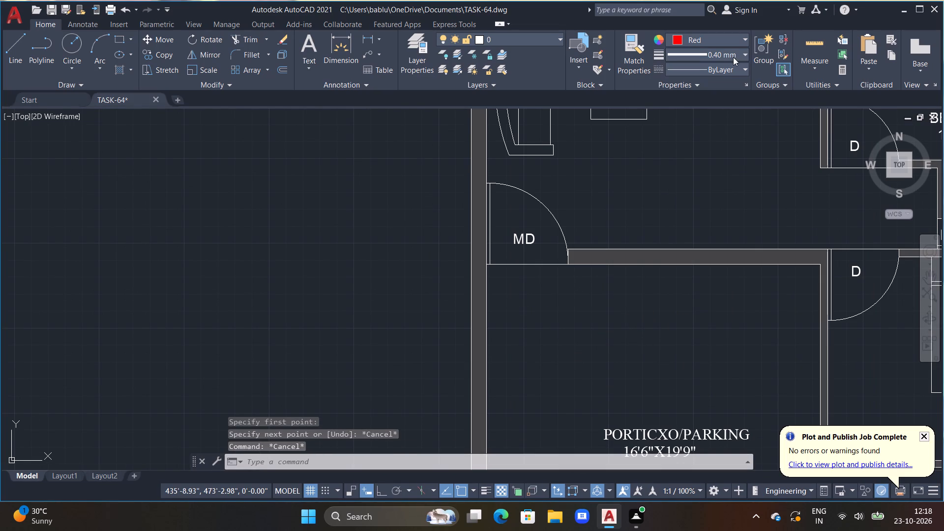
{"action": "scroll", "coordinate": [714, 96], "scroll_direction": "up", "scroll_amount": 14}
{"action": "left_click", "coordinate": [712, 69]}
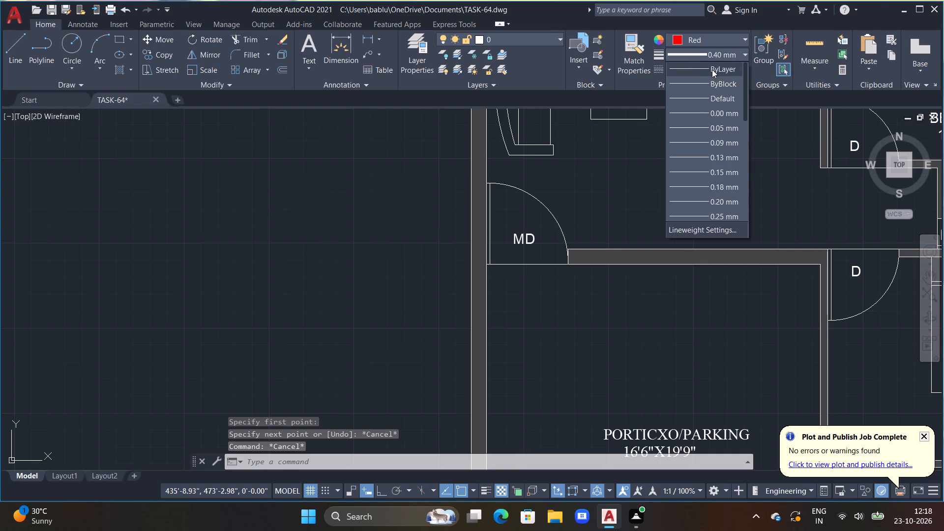
Sketch a red triangular entrance arrow pointing up at the MD door from the parking side, with a base about 2'-7.5" long.
{"action": "type", "text": "L"}
{"action": "key", "text": "space"}
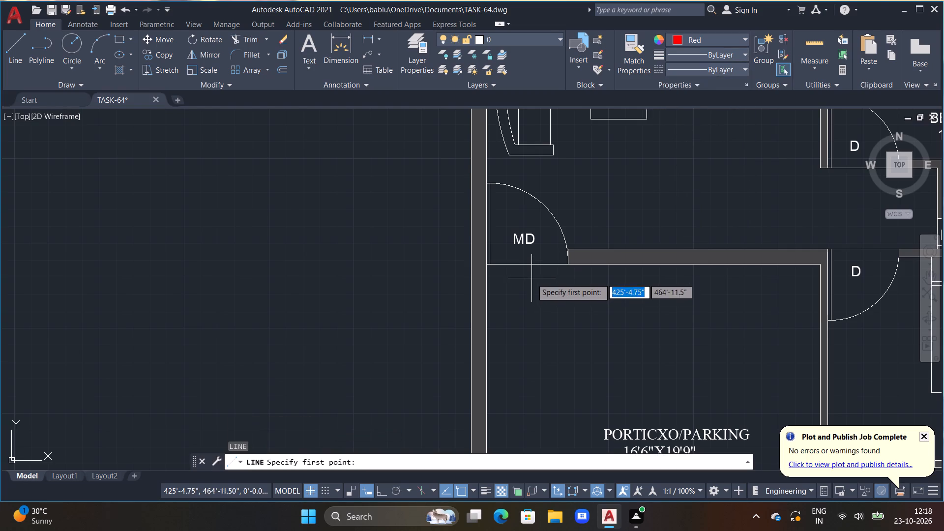
{"action": "left_click", "coordinate": [523, 272]}
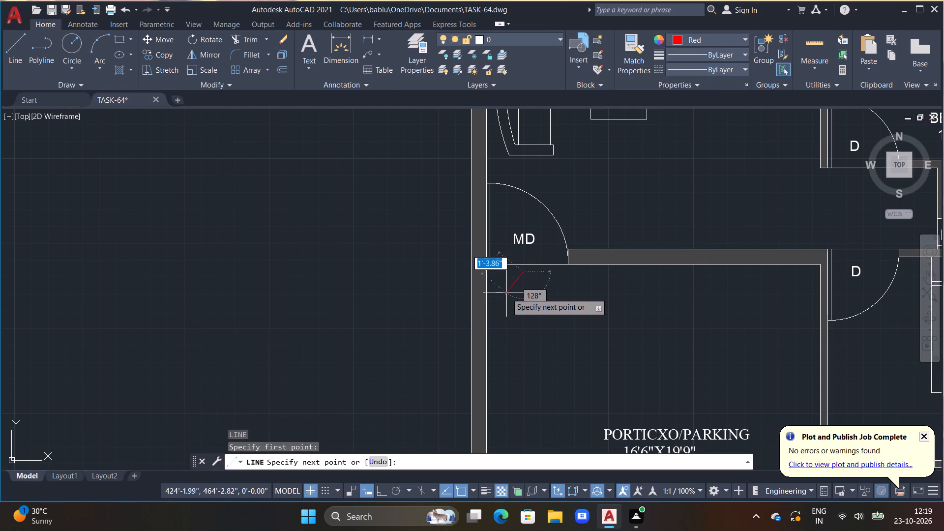
{"action": "left_click", "coordinate": [506, 294]}
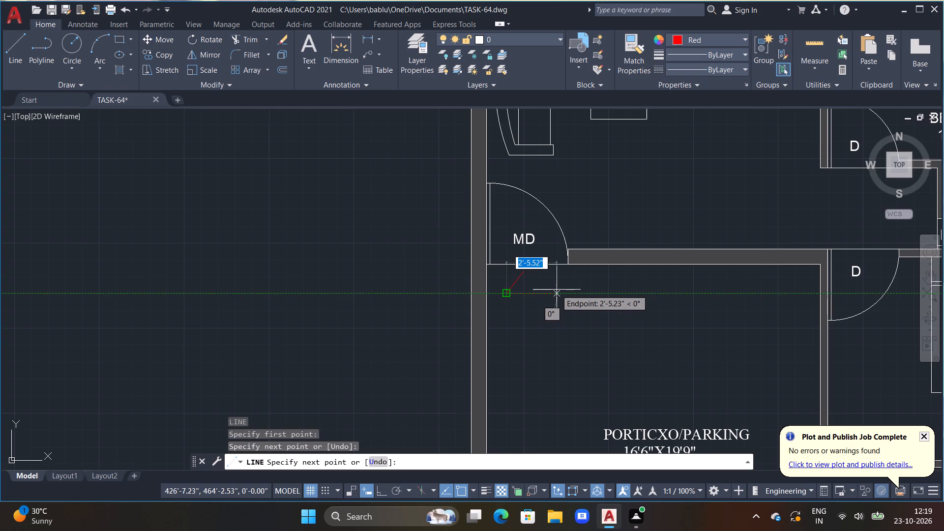
{"action": "triple_click", "coordinate": [560, 293]}
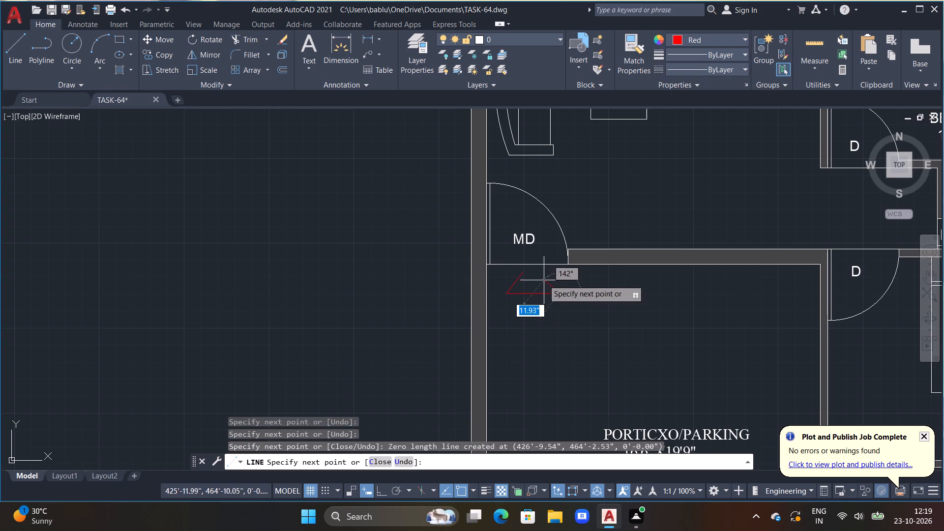
{"action": "scroll", "coordinate": [528, 269], "scroll_direction": "up", "scroll_amount": 5}
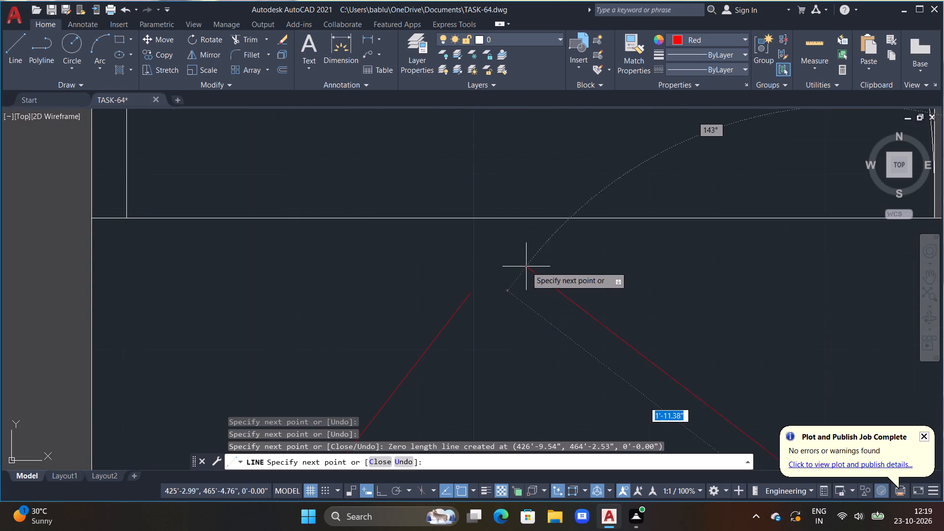
{"action": "left_click", "coordinate": [505, 233]}
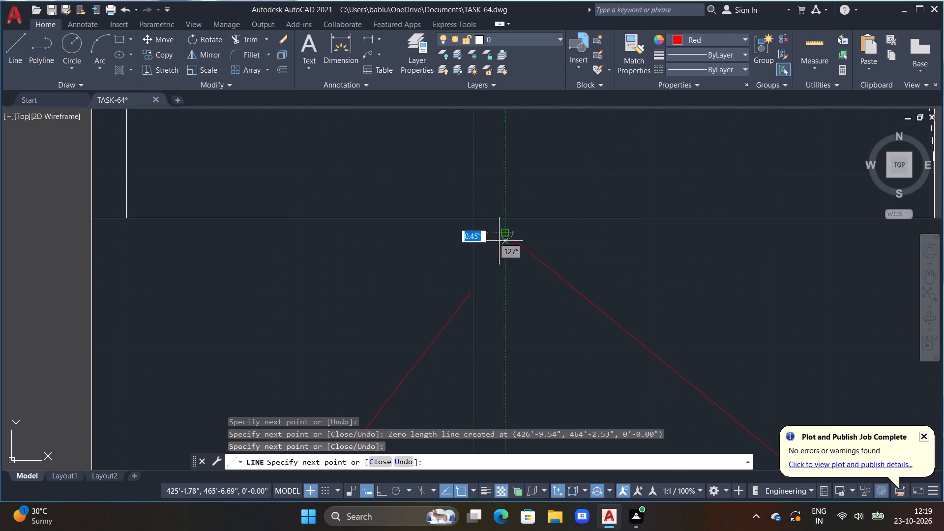
{"action": "left_click", "coordinate": [470, 291]}
{"action": "scroll", "coordinate": [472, 290], "scroll_direction": "down", "scroll_amount": 4}
{"action": "key", "text": "Escape"}
Erase the two line segments that form the left side of the red entrance triangle.
{"action": "scroll", "coordinate": [497, 300], "scroll_direction": "up", "scroll_amount": 4}
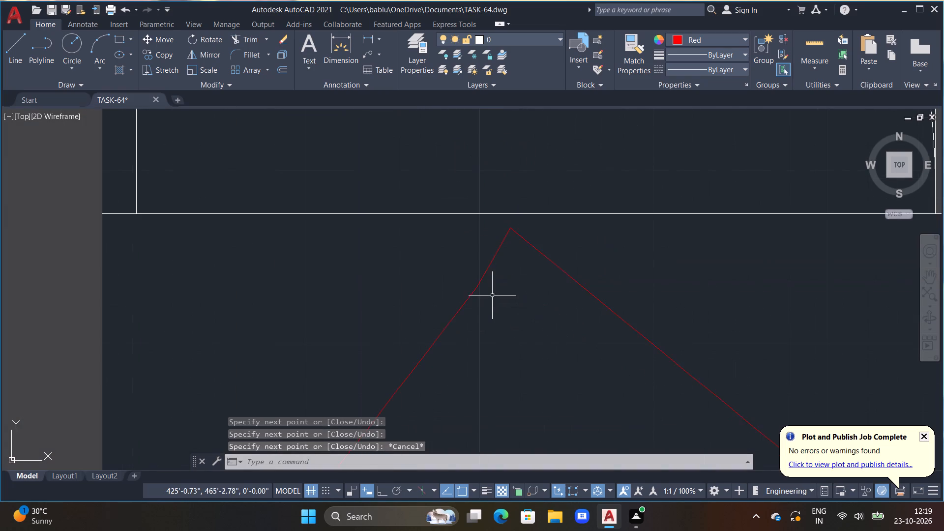
{"action": "middle_click_drag", "start_coordinate": [499, 290], "coordinate": [549, 230]}
{"action": "scroll", "coordinate": [520, 260], "scroll_direction": "down", "scroll_amount": 2}
{"action": "key", "text": "Escape"}
{"action": "left_click", "coordinate": [514, 263]}
{"action": "left_click", "coordinate": [513, 259]}
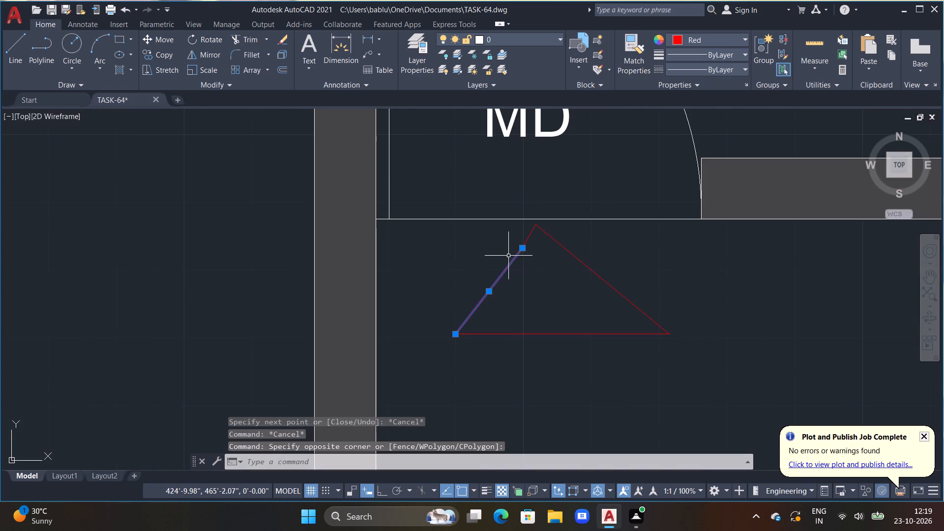
{"action": "left_click", "coordinate": [529, 235]}
{"action": "key", "text": "Delete"}
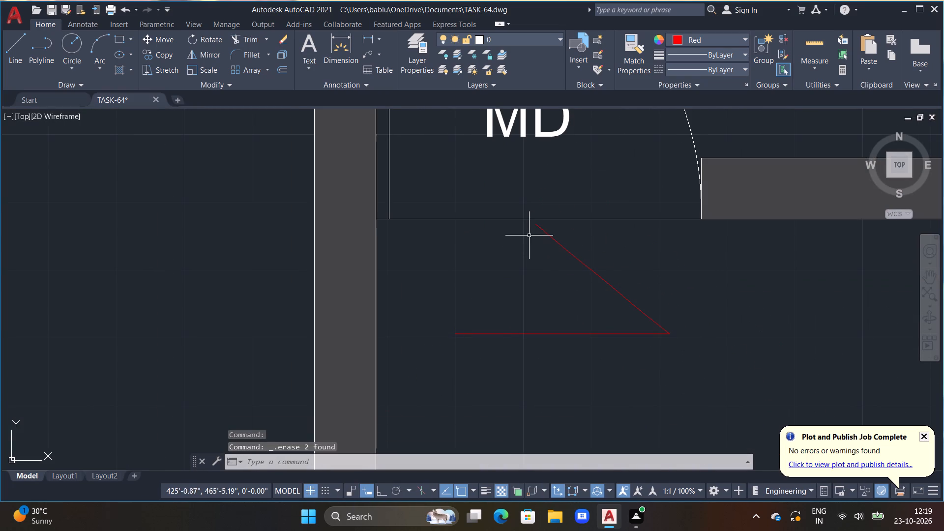
Redraw the arrowhead's left side from the apex down to a wider base corner and extend the base line to meet it.
{"action": "middle_click_drag", "start_coordinate": [537, 268], "coordinate": [574, 270]}
{"action": "type", "text": "L"}
{"action": "key", "text": "space"}
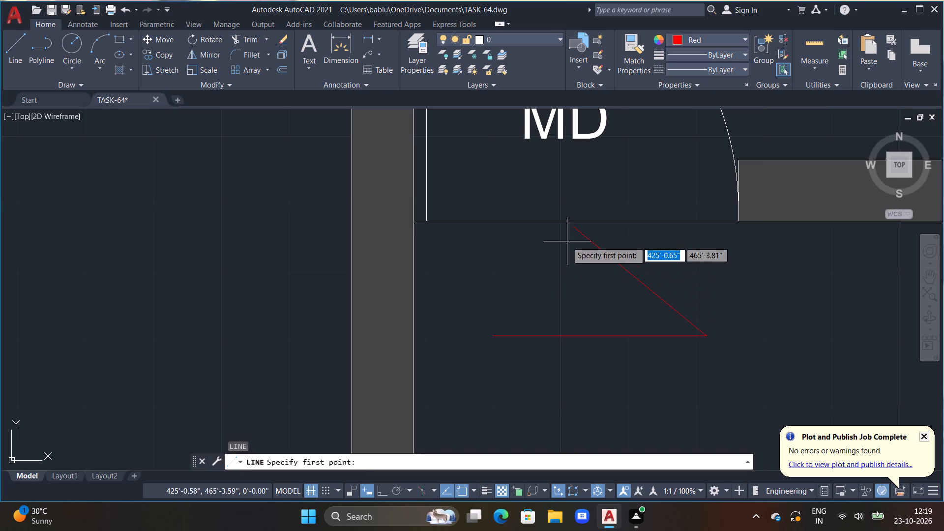
{"action": "left_click", "coordinate": [570, 227]}
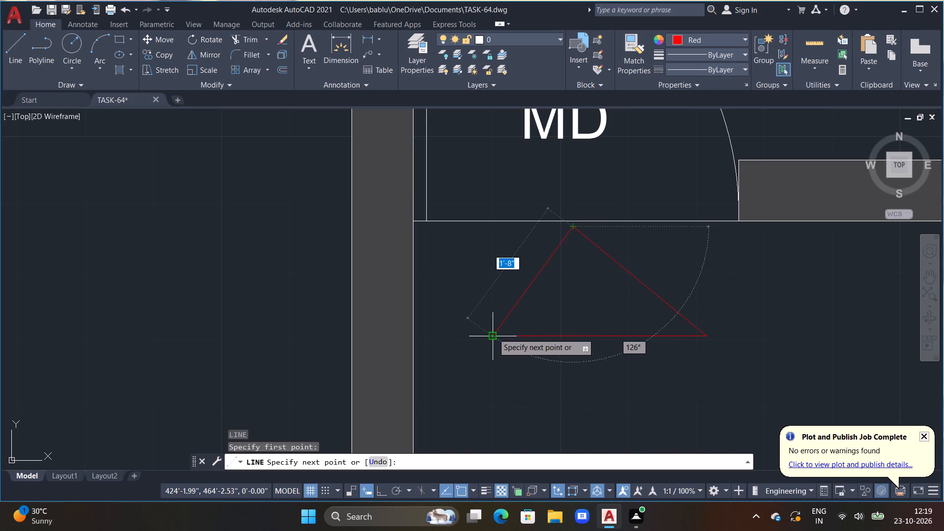
{"action": "left_click", "coordinate": [462, 335]}
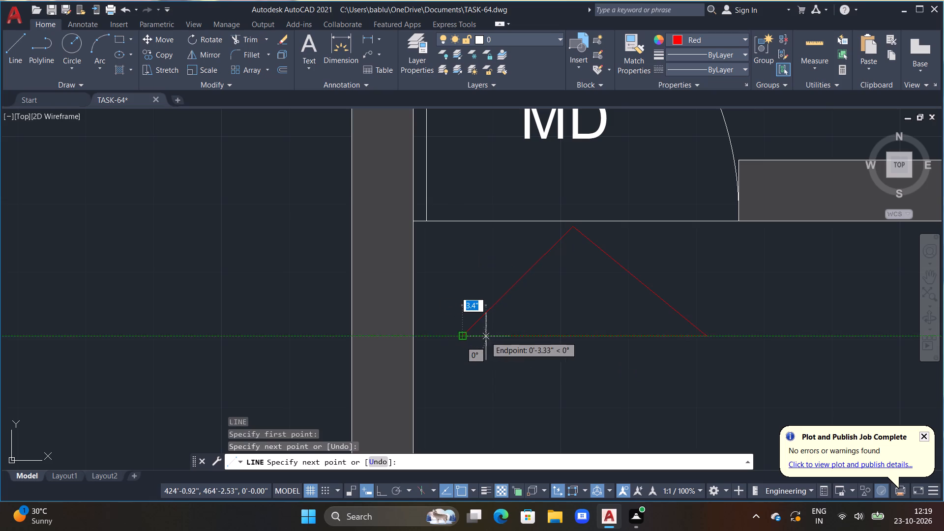
{"action": "double_click", "coordinate": [493, 337]}
{"action": "key", "text": "Escape"}
Draw a vertical red shaft line about 1'-7.6" long downward from the middle of the arrowhead's base with Ortho on.
{"action": "scroll", "coordinate": [531, 344], "scroll_direction": "down", "scroll_amount": 3}
{"action": "middle_click_drag", "start_coordinate": [583, 342], "coordinate": [582, 244]}
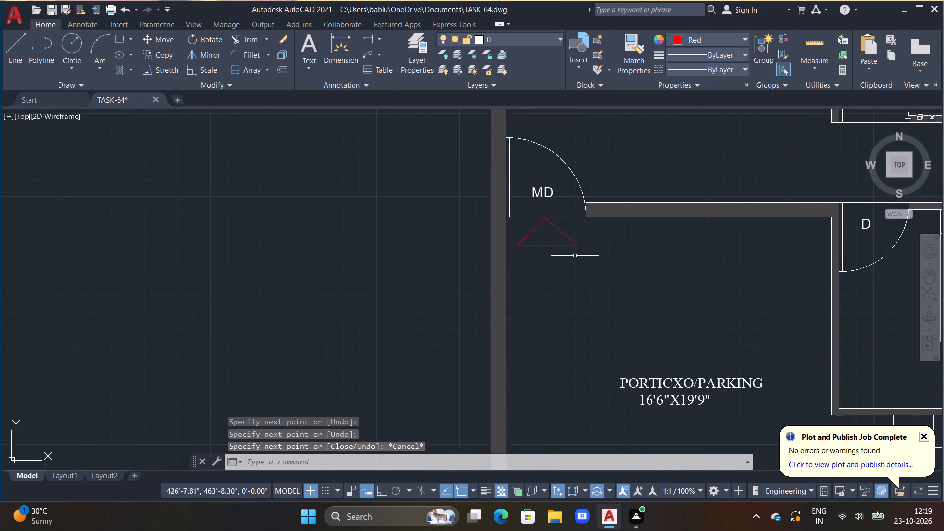
{"action": "scroll", "coordinate": [573, 258], "scroll_direction": "up", "scroll_amount": 3}
{"action": "middle_click_drag", "start_coordinate": [557, 264], "coordinate": [575, 326]}
{"action": "scroll", "coordinate": [576, 321], "scroll_direction": "down", "scroll_amount": 1}
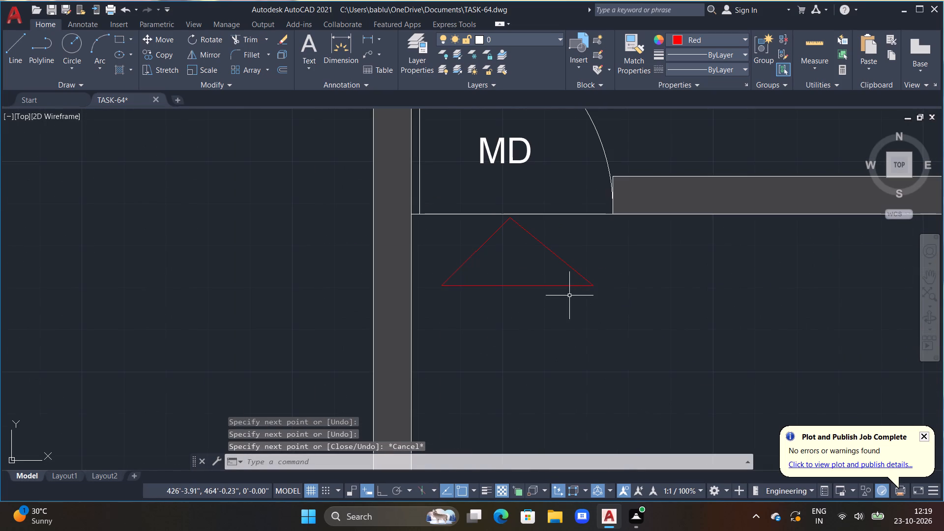
{"action": "middle_click_drag", "start_coordinate": [528, 295], "coordinate": [551, 266]}
{"action": "type", "text": "L"}
{"action": "key", "text": "space"}
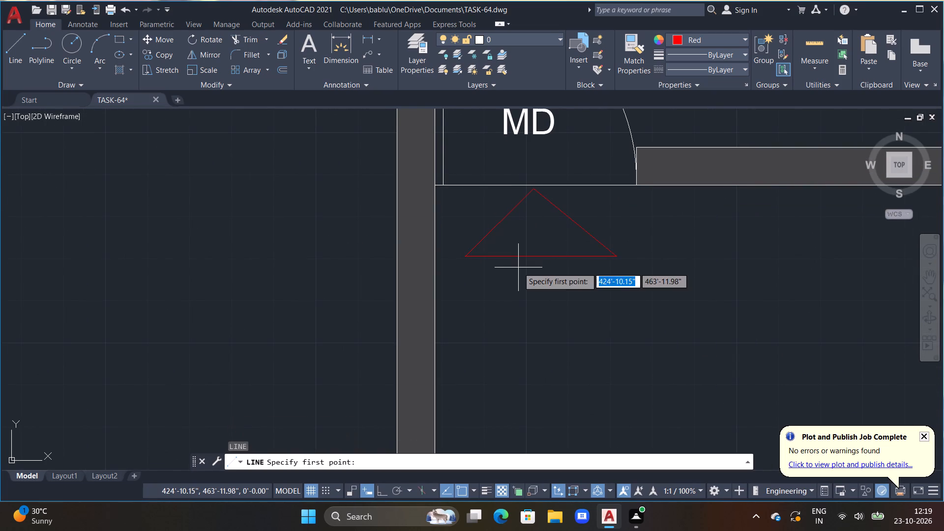
{"action": "left_click", "coordinate": [540, 257]}
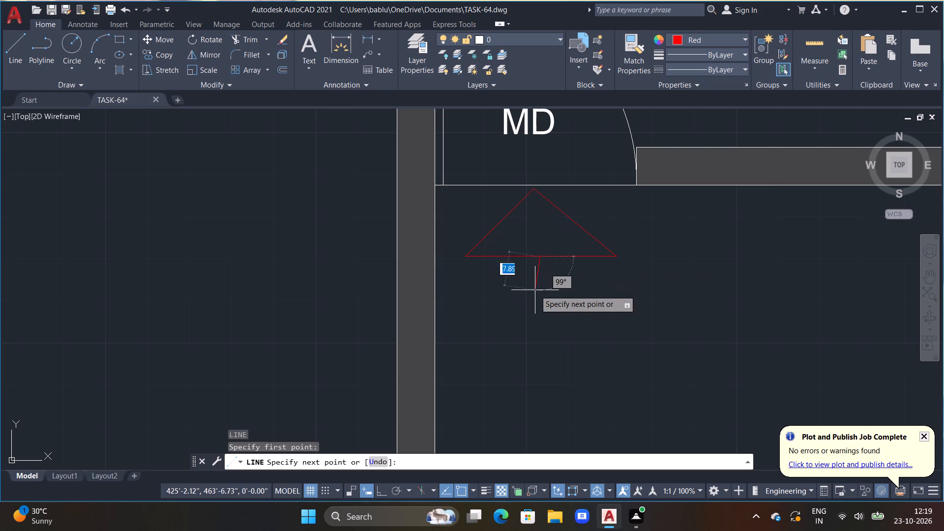
{"action": "key", "text": "F8"}
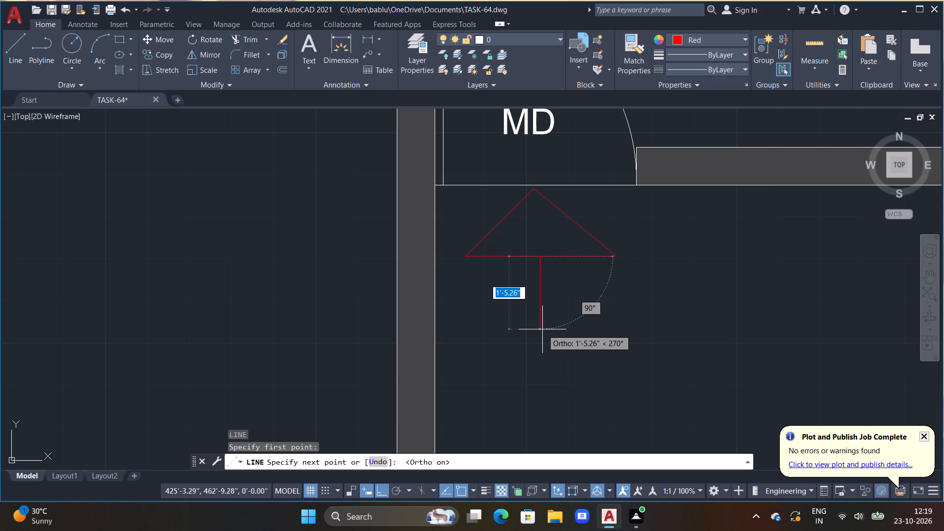
{"action": "left_click", "coordinate": [543, 339]}
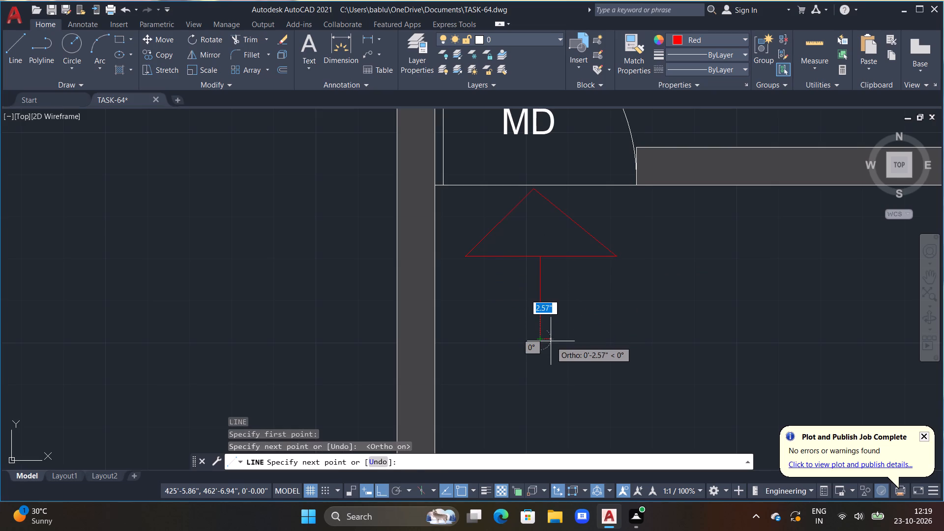
{"action": "left_click_drag", "start_coordinate": [551, 341], "coordinate": [548, 335]}
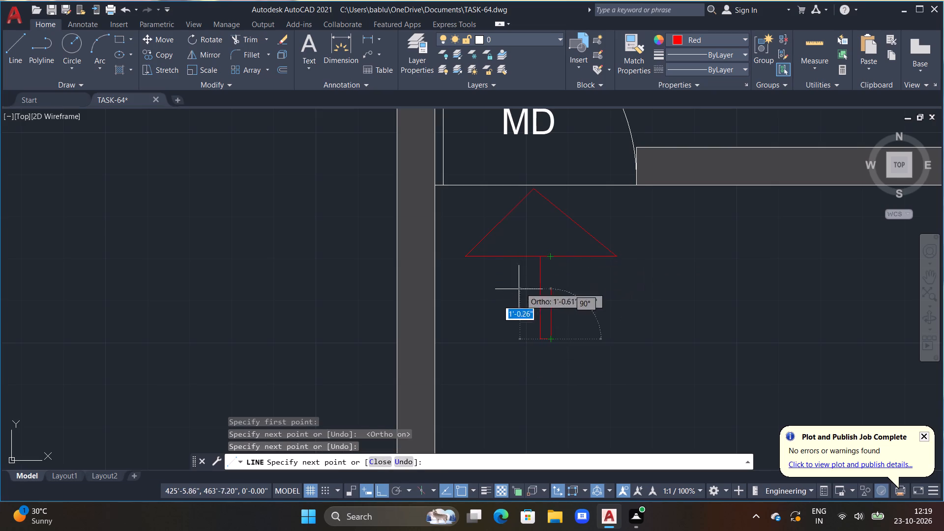
{"action": "key", "text": "Escape"}
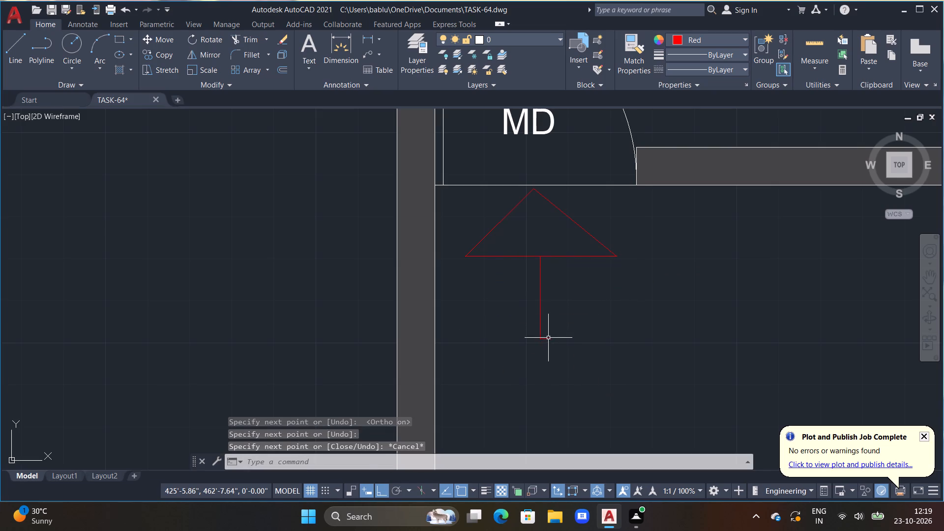
Erase the short stray horizontal segment at the shaft line's lower end.
{"action": "scroll", "coordinate": [547, 339], "scroll_direction": "up", "scroll_amount": 2}
{"action": "left_click", "coordinate": [537, 340]}
{"action": "key", "text": "Delete"}
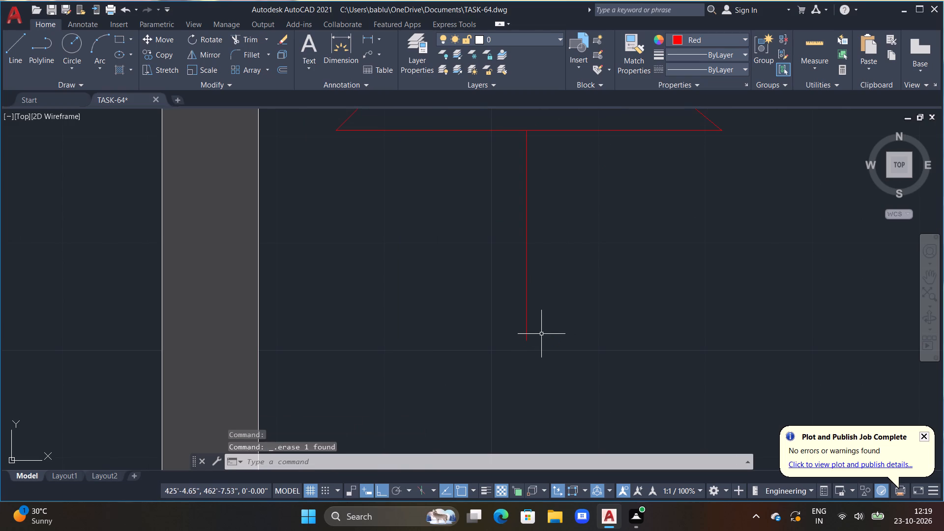
Offset the arrow's vertical shaft line 1" to its left to give the shaft thickness.
{"action": "type", "text": "OFF"}
{"action": "key", "text": "space"}
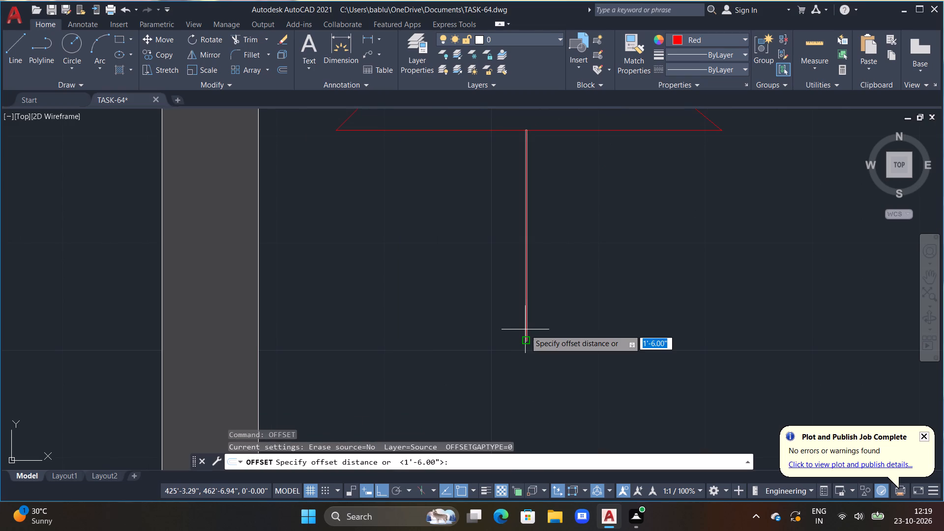
{"action": "type", "text": "2\""}
{"action": "key", "text": "Return"}
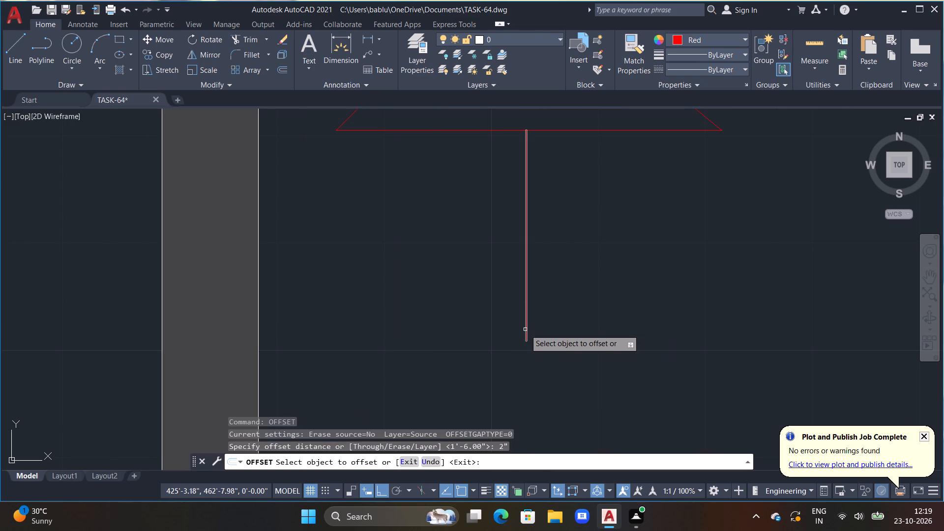
{"action": "double_click", "coordinate": [525, 329]}
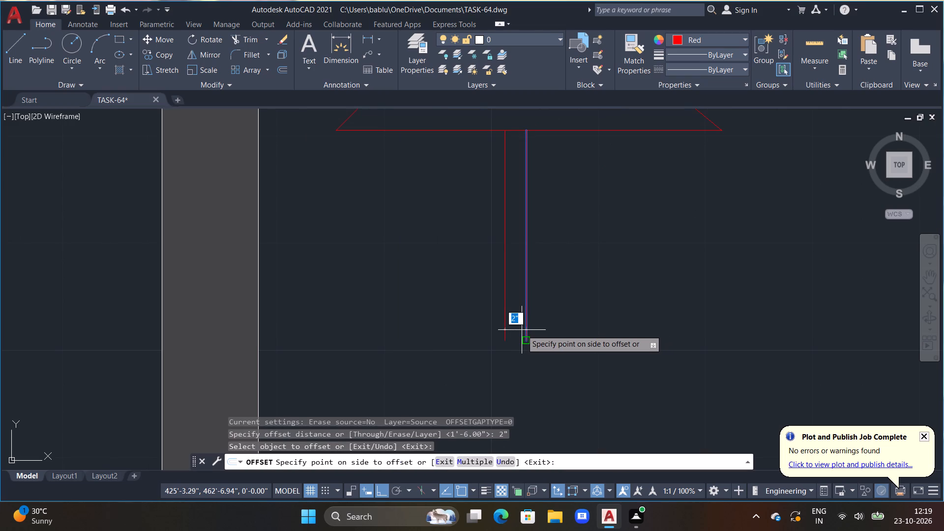
{"action": "type", "text": "1\""}
{"action": "key", "text": "Return"}
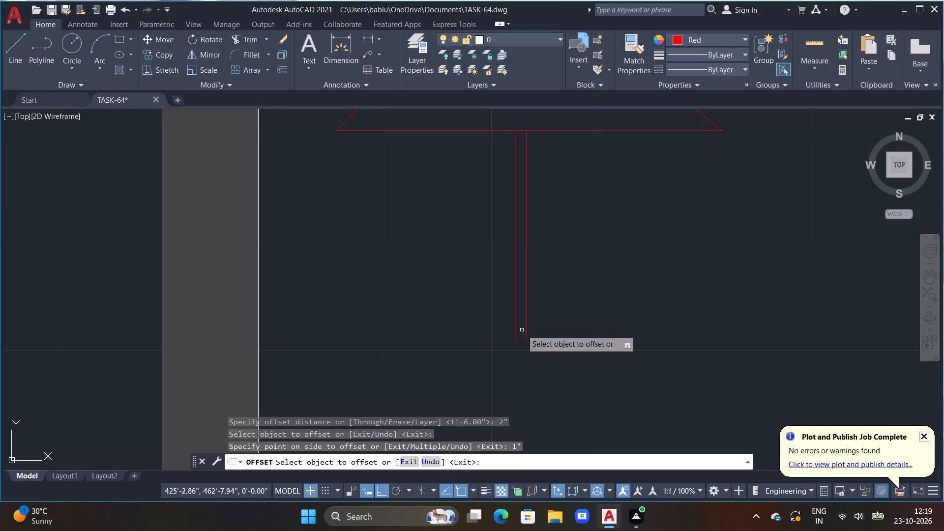
{"action": "key", "text": "Escape"}
Close the bottom of the arrow shaft with a short horizontal line between the two vertical lines' endpoints.
{"action": "scroll", "coordinate": [538, 354], "scroll_direction": "up", "scroll_amount": 1}
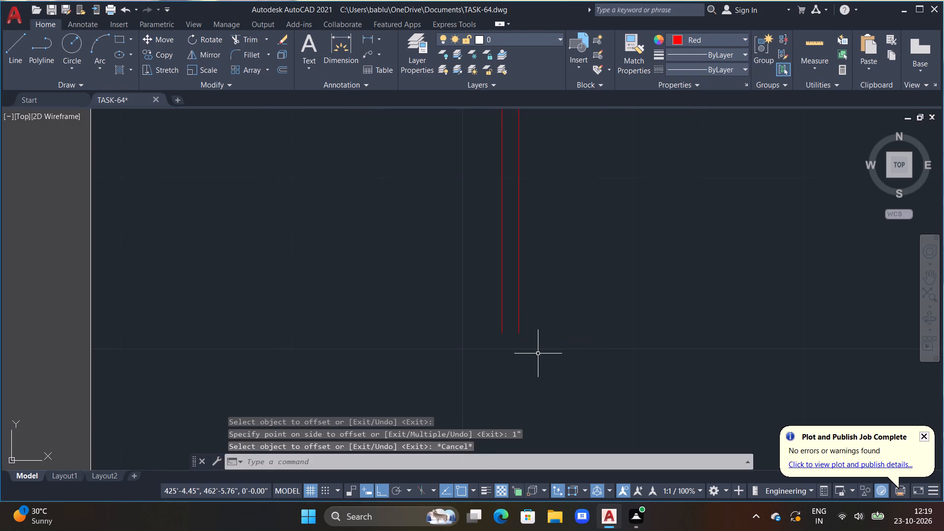
{"action": "type", "text": "L"}
{"action": "key", "text": "space"}
{"action": "scroll", "coordinate": [488, 324], "scroll_direction": "up", "scroll_amount": 3}
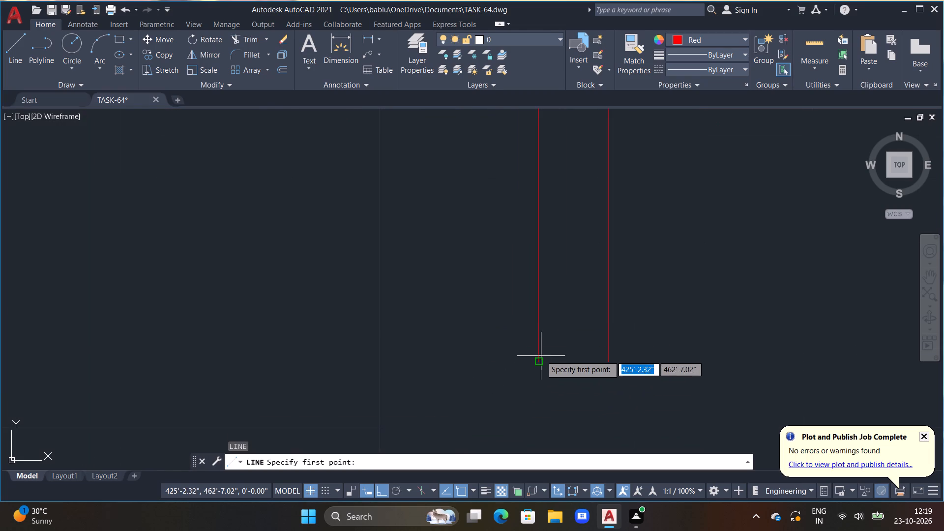
{"action": "left_click", "coordinate": [536, 364]}
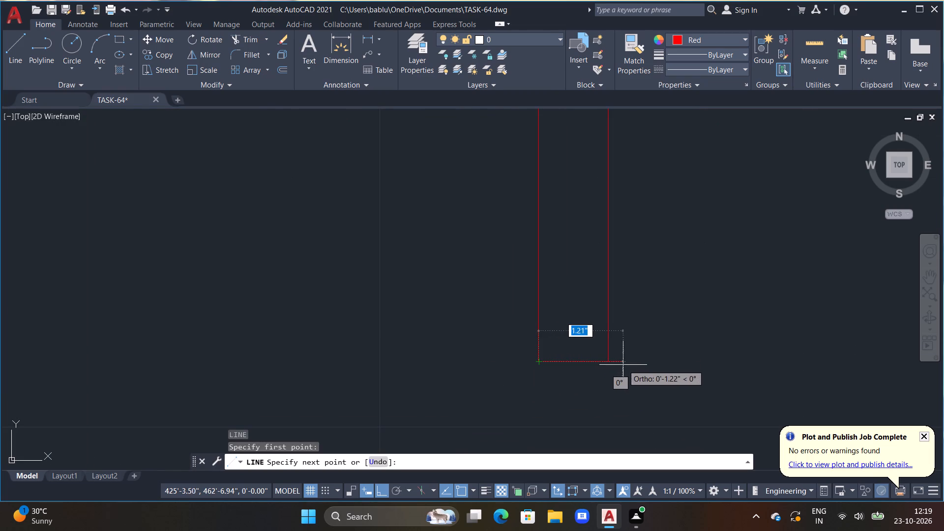
{"action": "left_click", "coordinate": [611, 365]}
{"action": "key", "text": "Escape"}
{"action": "scroll", "coordinate": [611, 365], "scroll_direction": "down", "scroll_amount": 5}
{"action": "key", "text": "Escape"}
{"action": "scroll", "coordinate": [623, 271], "scroll_direction": "down", "scroll_amount": 1}
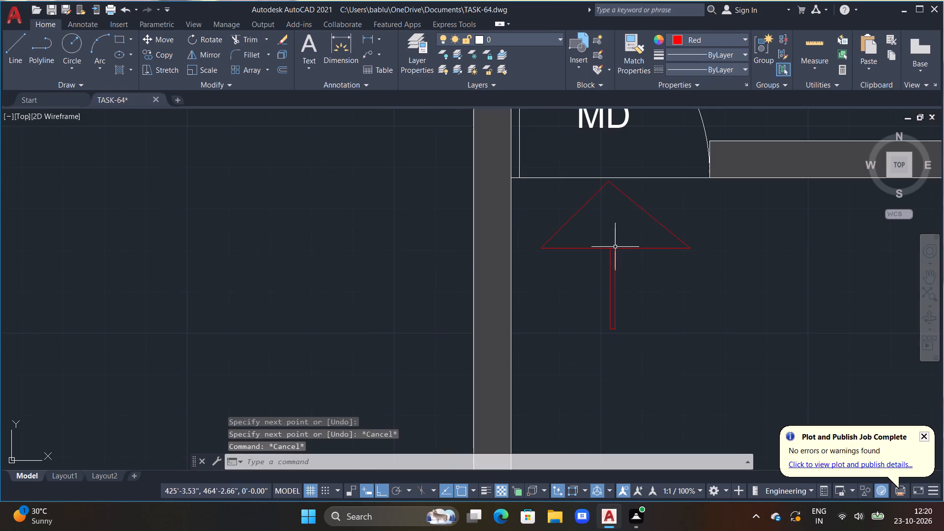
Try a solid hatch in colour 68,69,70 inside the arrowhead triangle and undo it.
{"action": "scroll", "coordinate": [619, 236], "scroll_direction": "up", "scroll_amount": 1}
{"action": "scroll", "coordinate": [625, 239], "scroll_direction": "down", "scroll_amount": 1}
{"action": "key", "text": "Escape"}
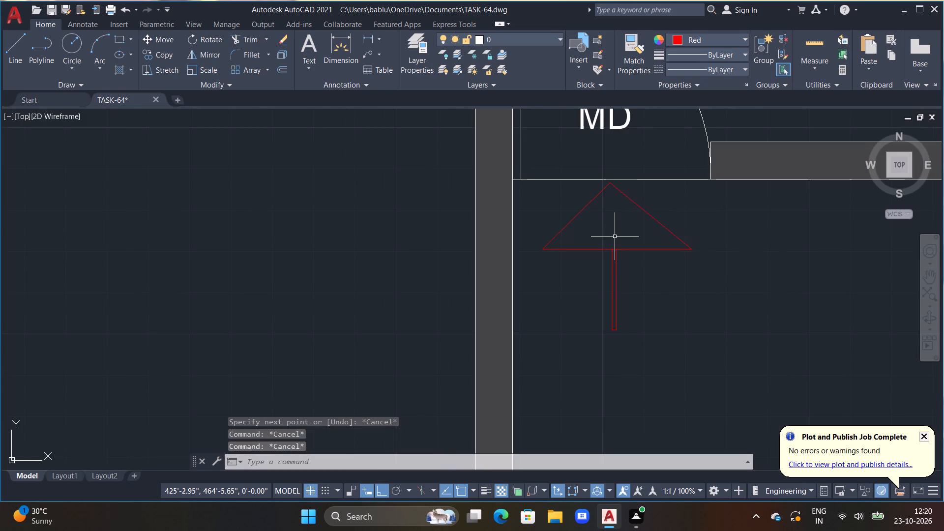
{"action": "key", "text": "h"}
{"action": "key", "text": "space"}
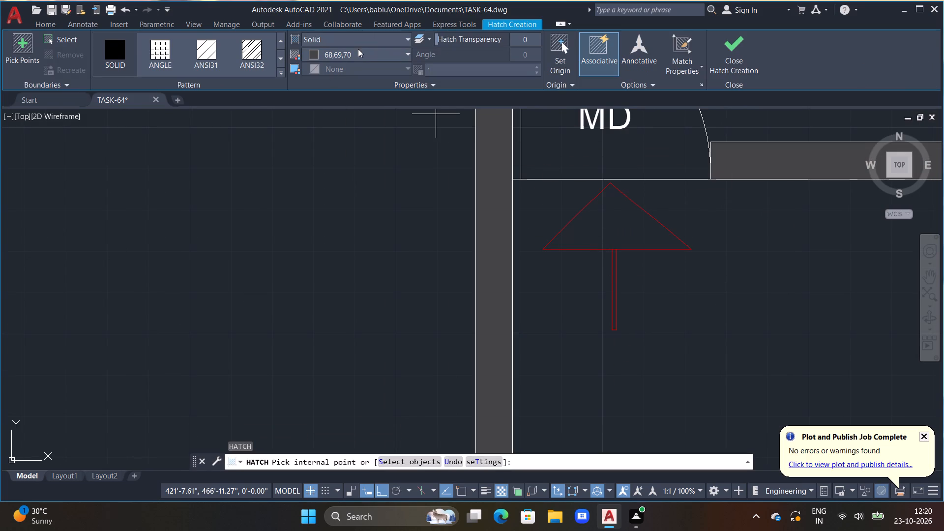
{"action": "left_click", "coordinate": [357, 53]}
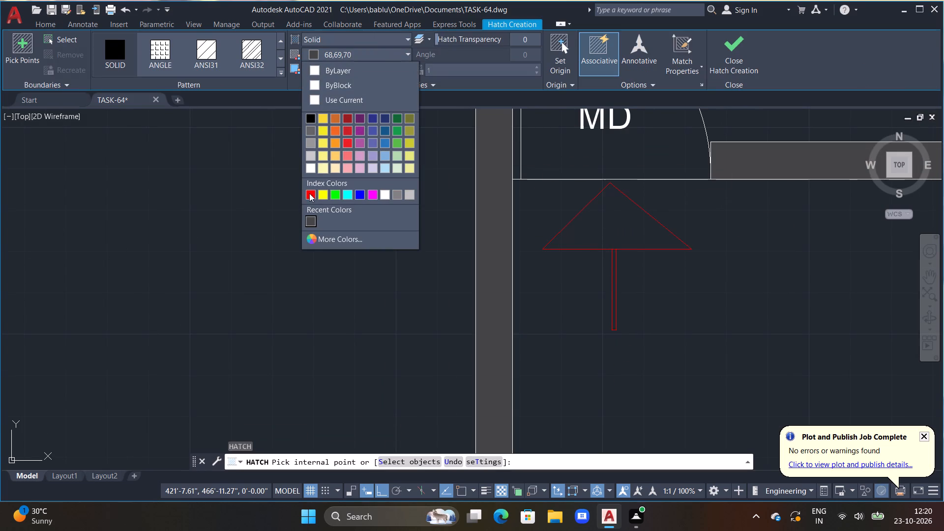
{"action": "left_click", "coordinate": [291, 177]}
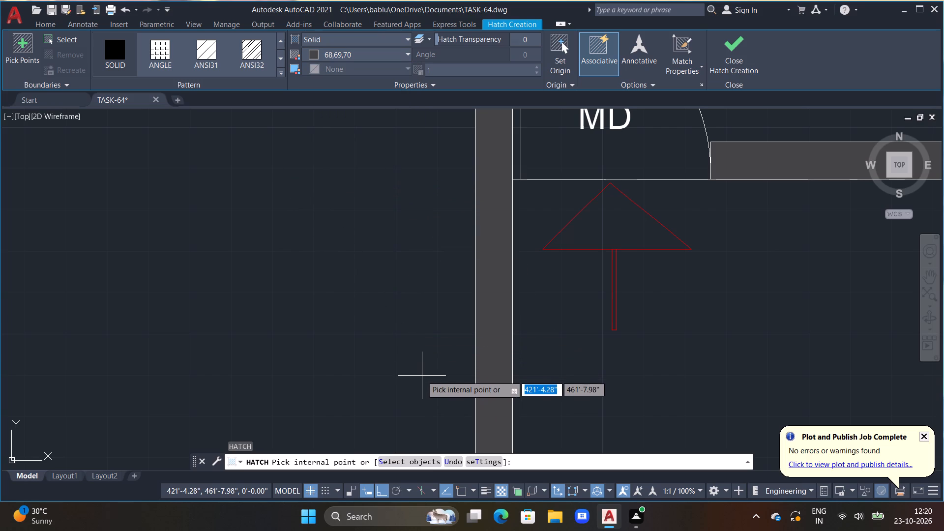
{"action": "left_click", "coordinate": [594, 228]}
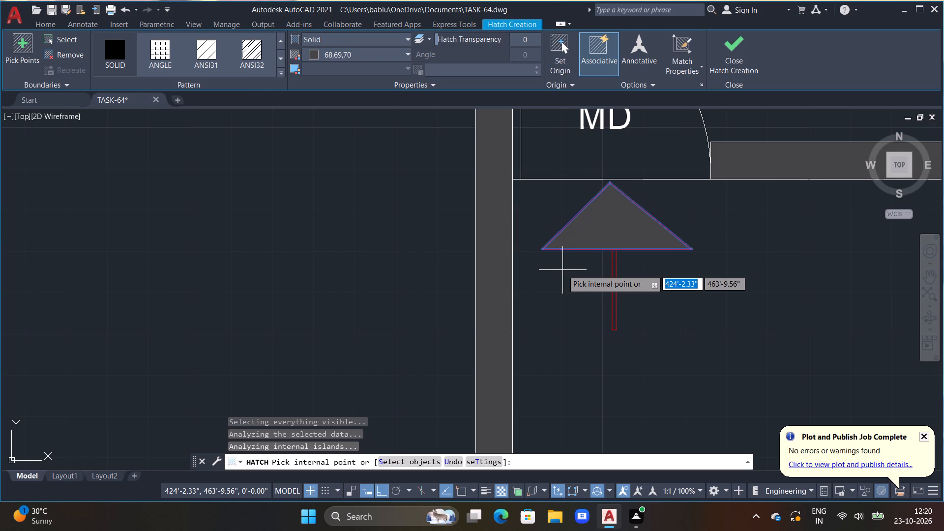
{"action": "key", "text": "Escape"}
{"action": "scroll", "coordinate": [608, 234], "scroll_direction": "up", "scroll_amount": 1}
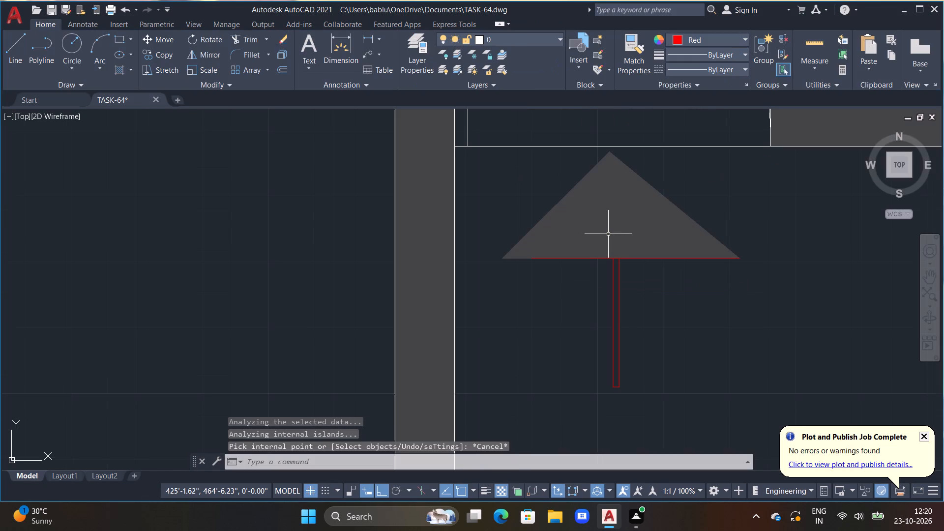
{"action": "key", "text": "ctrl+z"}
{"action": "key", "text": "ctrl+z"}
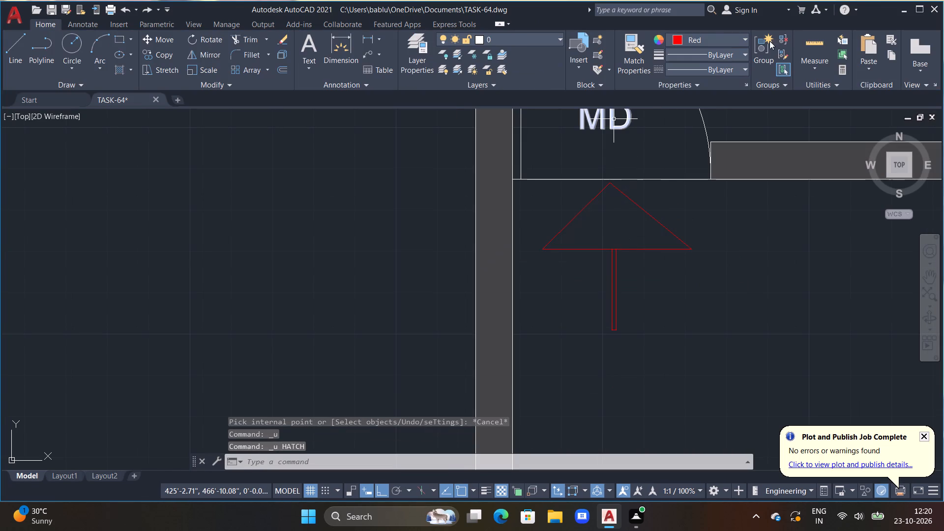
Fill the arrowhead triangle and its shaft with a solid red hatch.
{"action": "type", "text": "H"}
{"action": "key", "text": "space"}
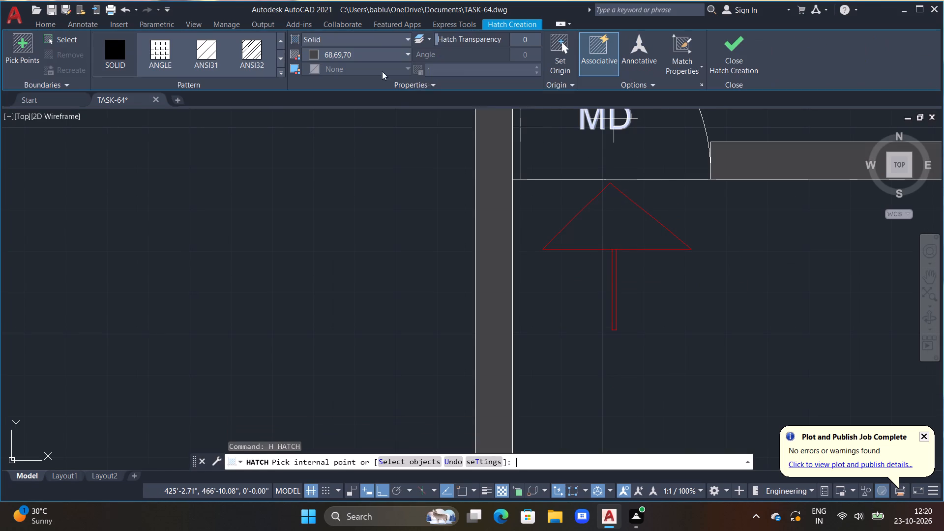
{"action": "left_click", "coordinate": [406, 53]}
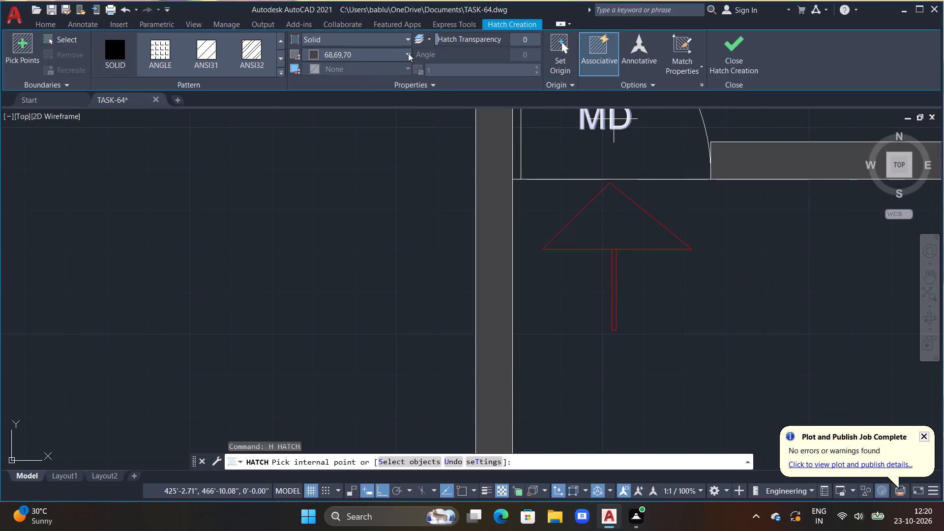
{"action": "double_click", "coordinate": [408, 52]}
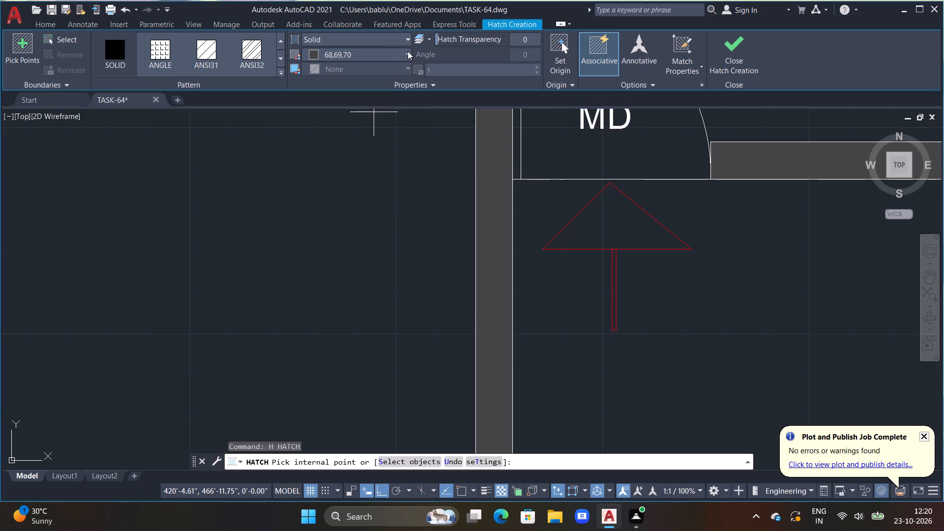
{"action": "left_click", "coordinate": [407, 51]}
{"action": "left_click", "coordinate": [309, 193]}
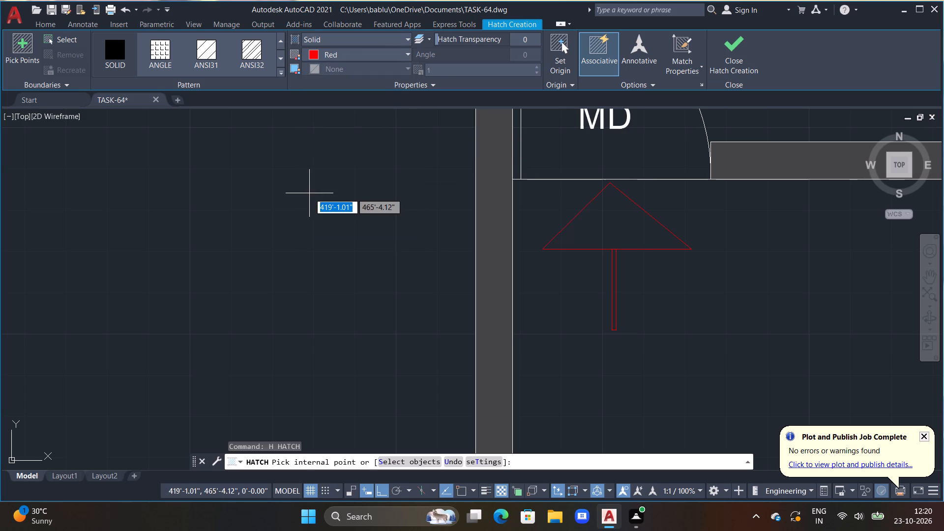
{"action": "left_click", "coordinate": [601, 226]}
{"action": "scroll", "coordinate": [612, 283], "scroll_direction": "up", "scroll_amount": 2}
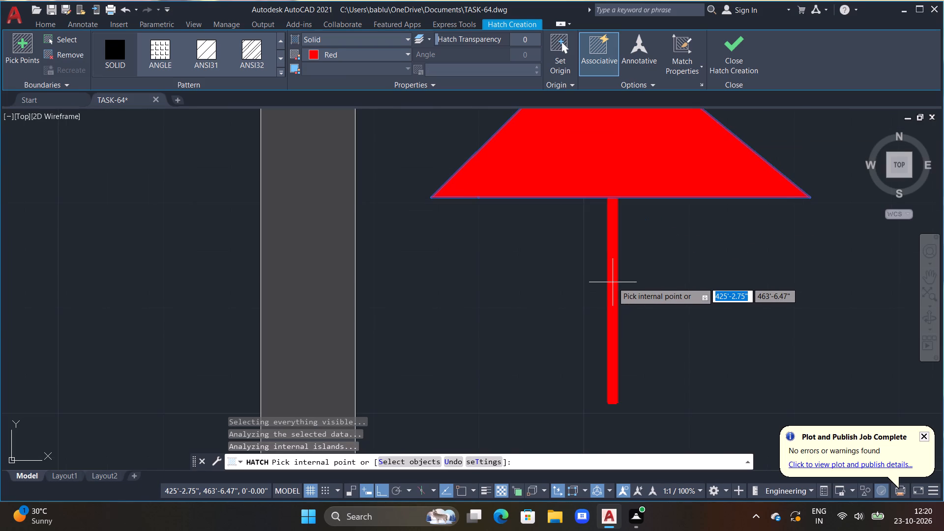
{"action": "left_click", "coordinate": [613, 282]}
{"action": "key", "text": "Escape"}
{"action": "scroll", "coordinate": [643, 278], "scroll_direction": "down", "scroll_amount": 4}
{"action": "key", "text": "Escape"}
{"action": "key", "text": "Escape"}
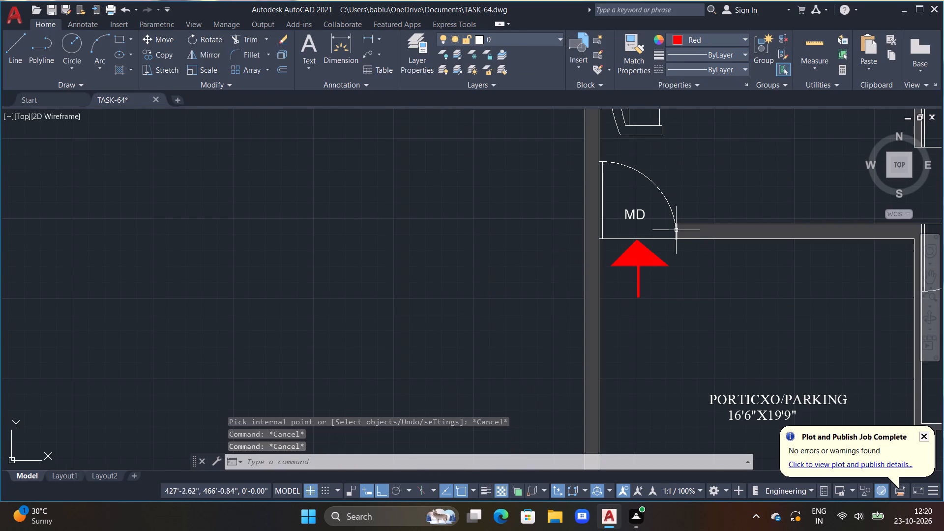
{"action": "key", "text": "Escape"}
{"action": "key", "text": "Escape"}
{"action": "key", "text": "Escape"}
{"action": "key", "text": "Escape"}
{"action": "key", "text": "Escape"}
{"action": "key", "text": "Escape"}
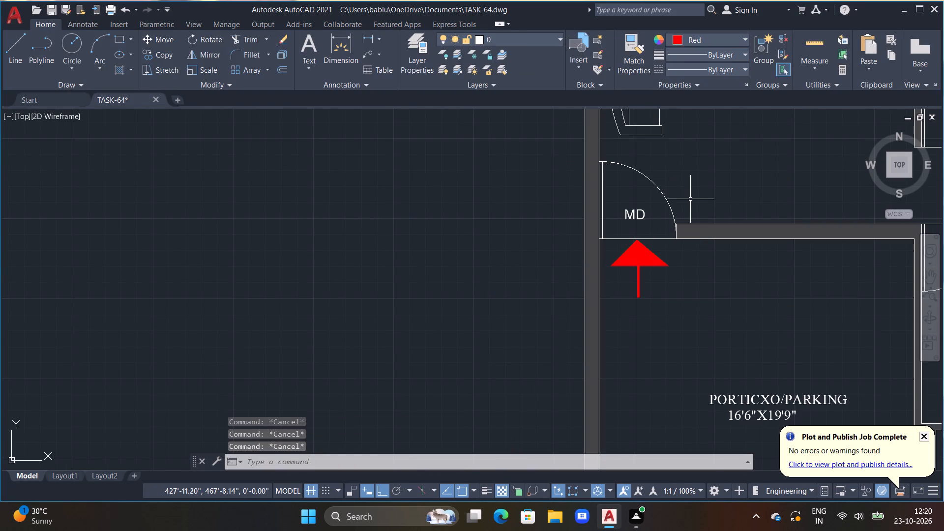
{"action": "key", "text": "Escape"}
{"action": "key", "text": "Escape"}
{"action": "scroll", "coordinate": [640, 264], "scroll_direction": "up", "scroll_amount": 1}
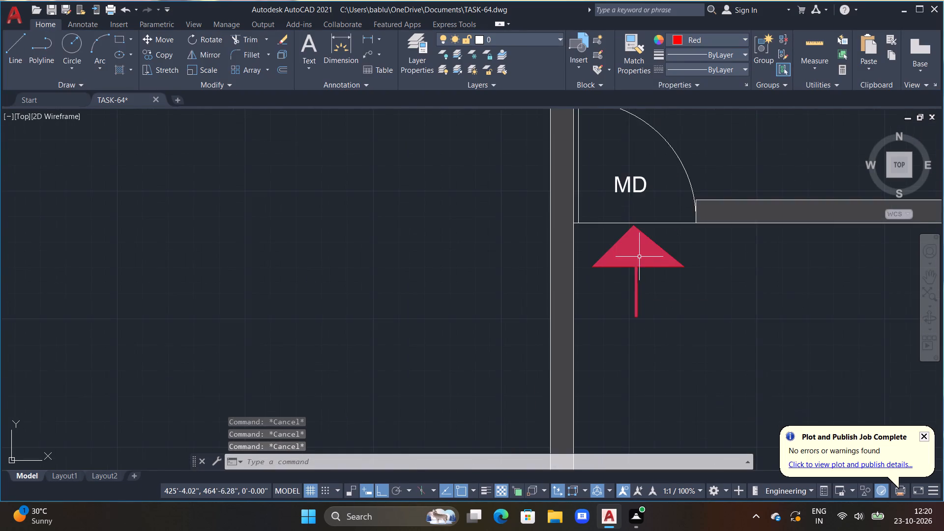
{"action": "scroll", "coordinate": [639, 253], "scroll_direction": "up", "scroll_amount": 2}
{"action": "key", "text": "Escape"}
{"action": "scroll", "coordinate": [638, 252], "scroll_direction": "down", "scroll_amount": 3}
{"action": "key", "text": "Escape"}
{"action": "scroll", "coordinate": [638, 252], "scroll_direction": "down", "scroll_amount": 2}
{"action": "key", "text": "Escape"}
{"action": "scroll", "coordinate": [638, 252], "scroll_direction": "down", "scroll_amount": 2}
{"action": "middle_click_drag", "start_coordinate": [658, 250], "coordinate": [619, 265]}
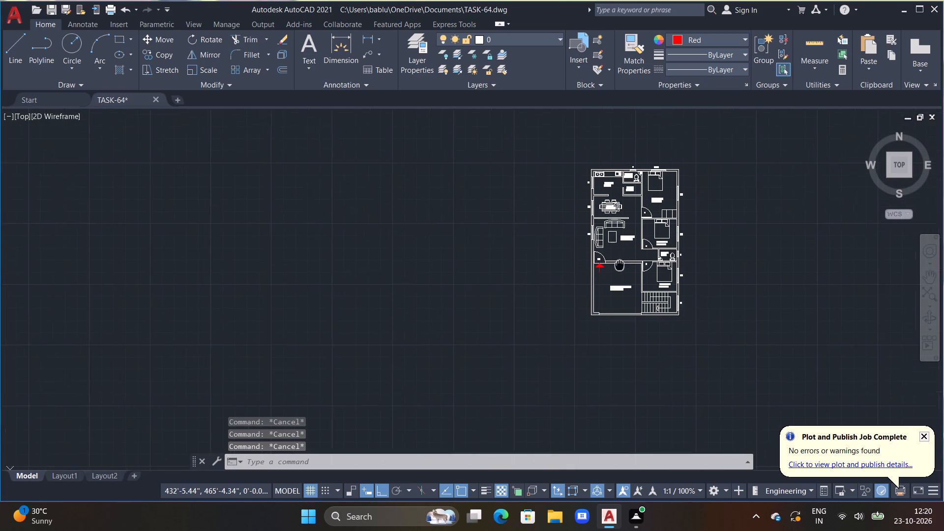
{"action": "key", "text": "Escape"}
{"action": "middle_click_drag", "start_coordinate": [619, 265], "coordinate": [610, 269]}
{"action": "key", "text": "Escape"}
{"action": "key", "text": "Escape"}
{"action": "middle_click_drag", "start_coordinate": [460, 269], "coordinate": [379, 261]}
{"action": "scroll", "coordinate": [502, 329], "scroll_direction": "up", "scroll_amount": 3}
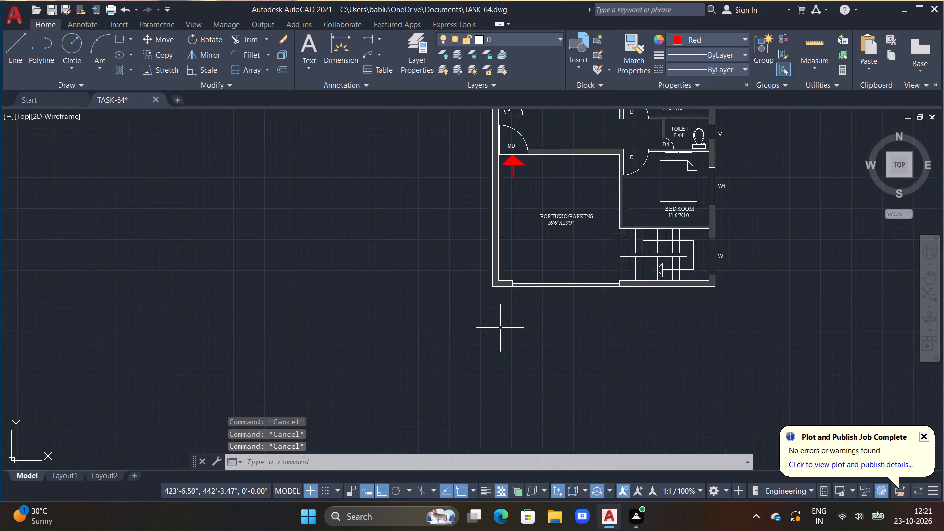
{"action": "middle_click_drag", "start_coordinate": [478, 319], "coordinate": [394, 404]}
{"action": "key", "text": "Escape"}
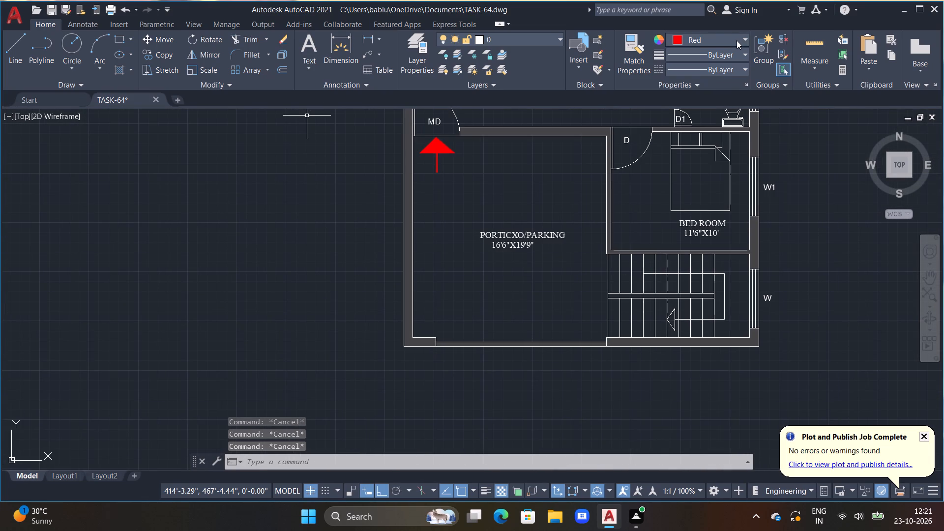
Reset the current object colour to ByLayer.
{"action": "left_click", "coordinate": [737, 40]}
{"action": "left_click", "coordinate": [677, 58]}
Save the drawing with the whole floor plan in view.
{"action": "scroll", "coordinate": [590, 159], "scroll_direction": "down", "scroll_amount": 3}
{"action": "middle_click_drag", "start_coordinate": [587, 171], "coordinate": [570, 317]}
{"action": "key", "text": "Escape"}
{"action": "middle_click_drag", "start_coordinate": [534, 221], "coordinate": [507, 181]}
{"action": "key", "text": "ctrl+s"}
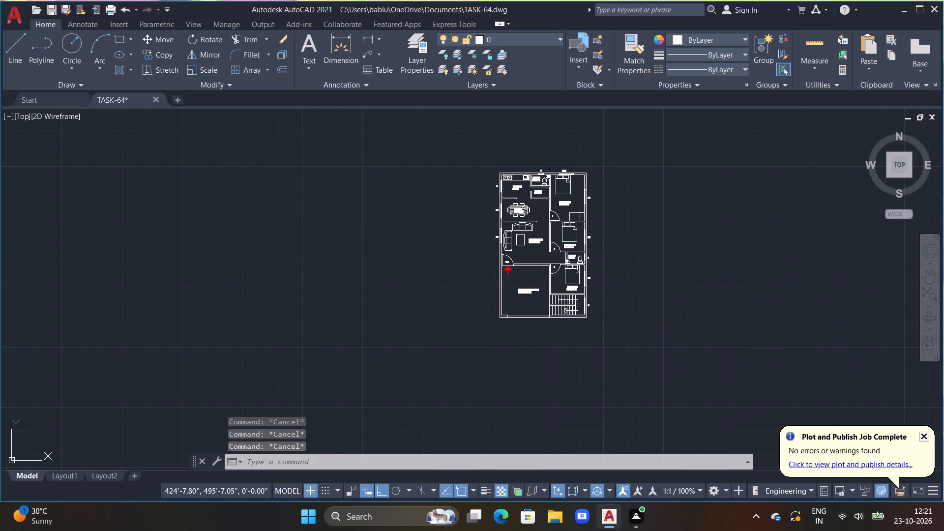
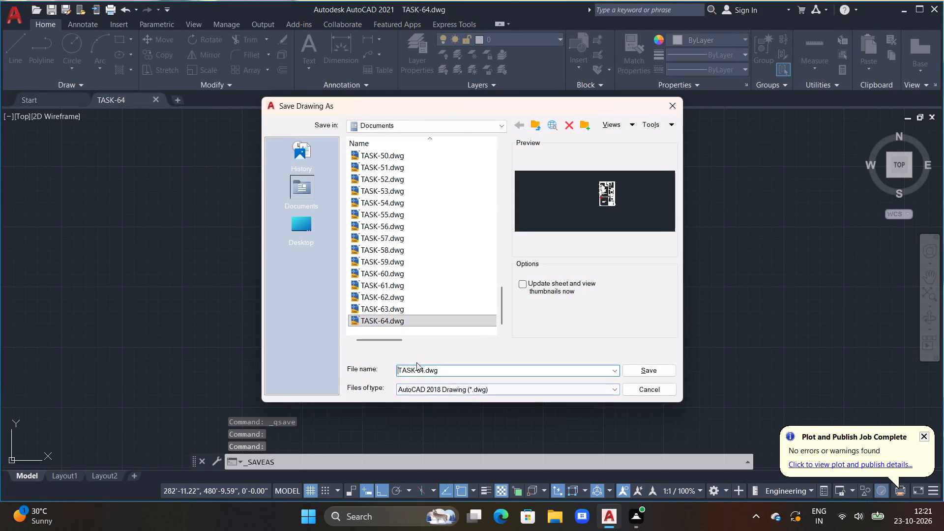
Save the drawing under the new file name TASK-65.dwg in Documents.
{"action": "left_click", "coordinate": [423, 369]}
{"action": "key", "text": "BackSpace"}
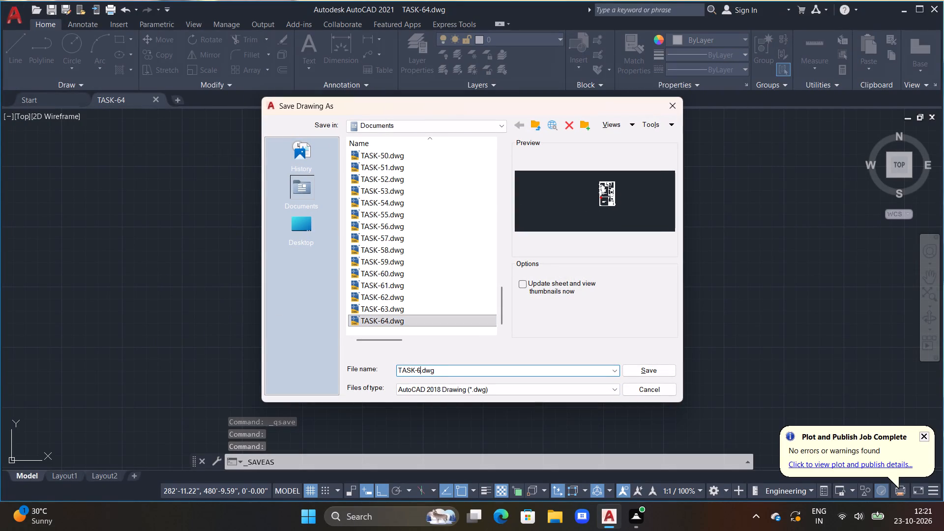
{"action": "key", "text": "5"}
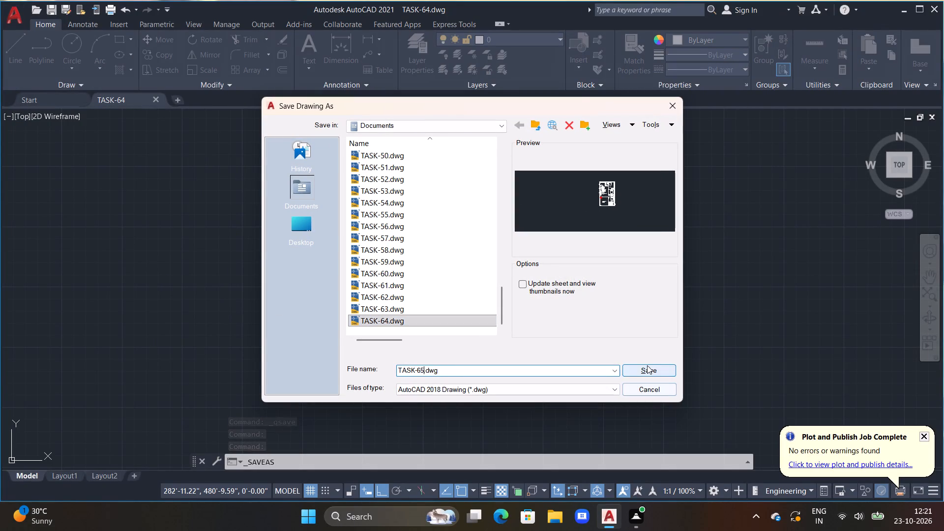
{"action": "left_click", "coordinate": [647, 365]}
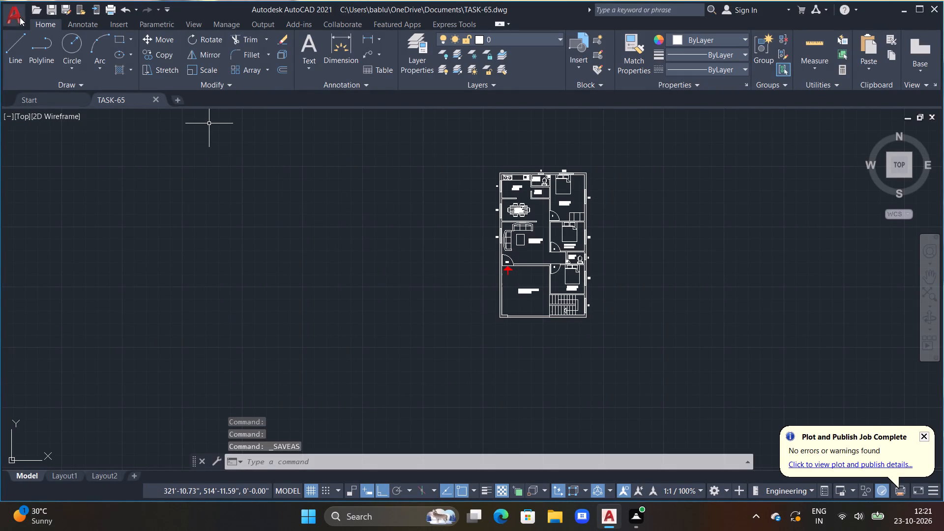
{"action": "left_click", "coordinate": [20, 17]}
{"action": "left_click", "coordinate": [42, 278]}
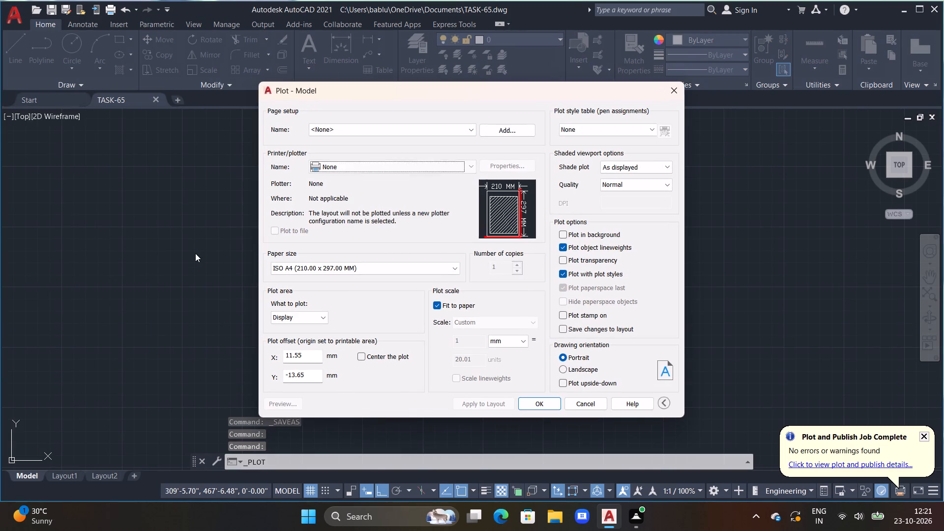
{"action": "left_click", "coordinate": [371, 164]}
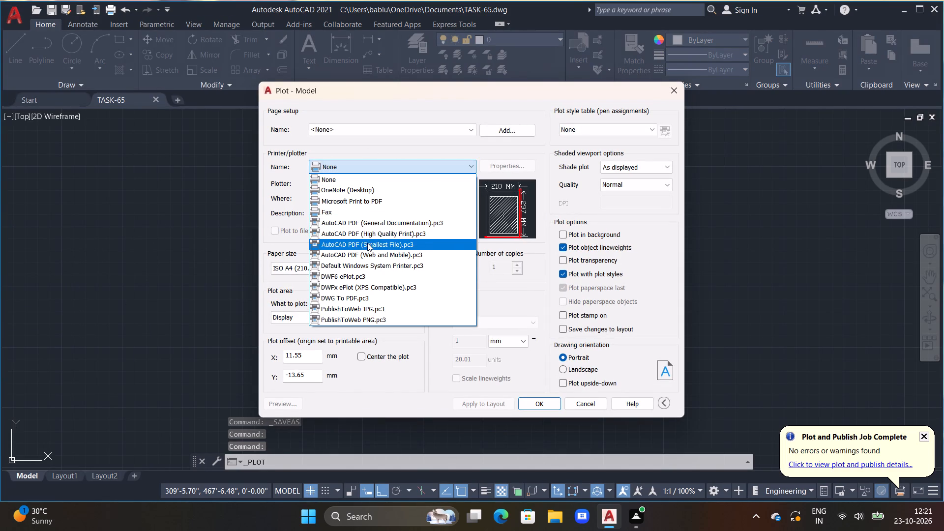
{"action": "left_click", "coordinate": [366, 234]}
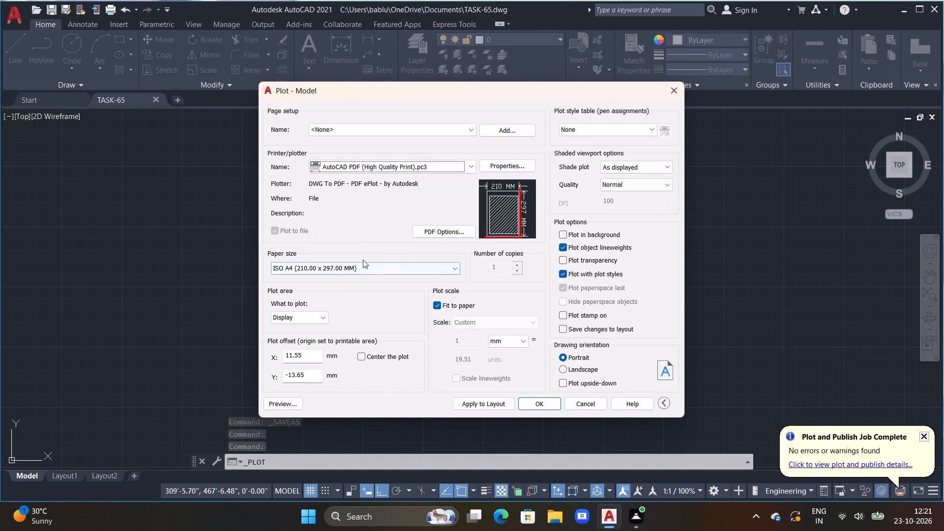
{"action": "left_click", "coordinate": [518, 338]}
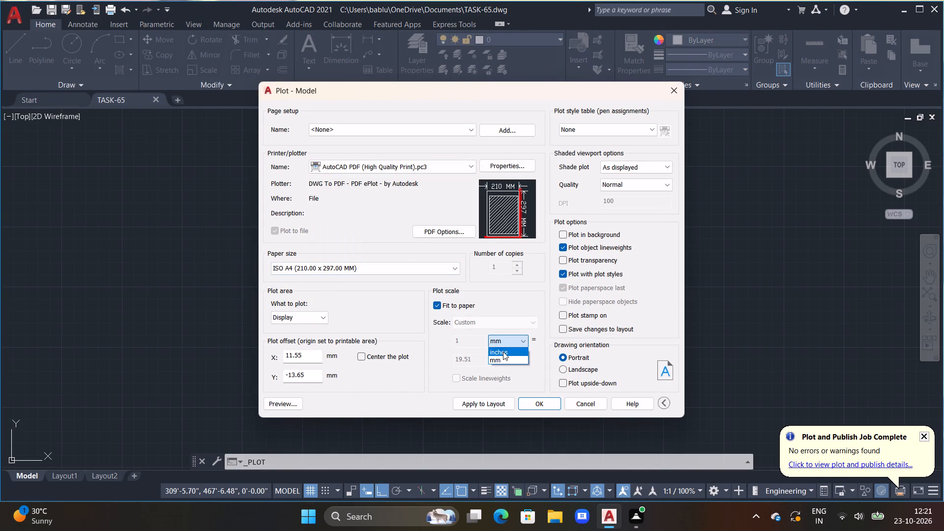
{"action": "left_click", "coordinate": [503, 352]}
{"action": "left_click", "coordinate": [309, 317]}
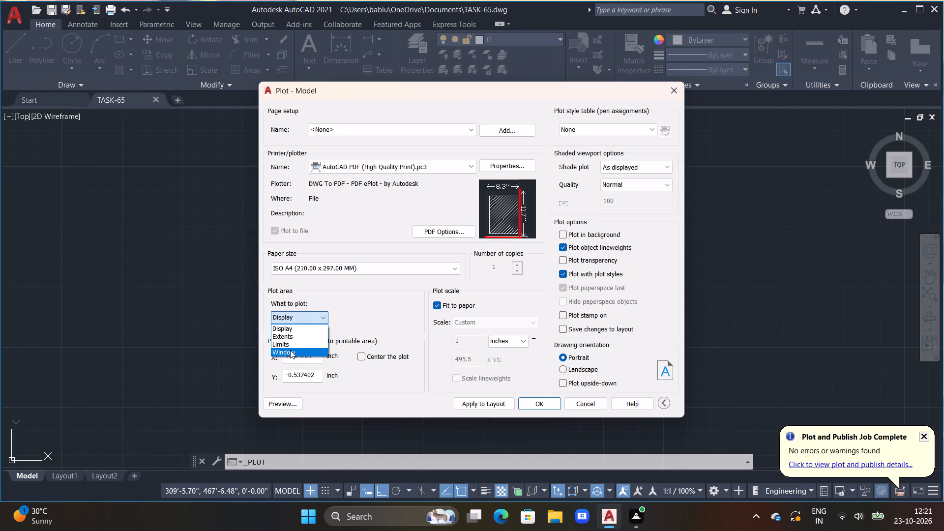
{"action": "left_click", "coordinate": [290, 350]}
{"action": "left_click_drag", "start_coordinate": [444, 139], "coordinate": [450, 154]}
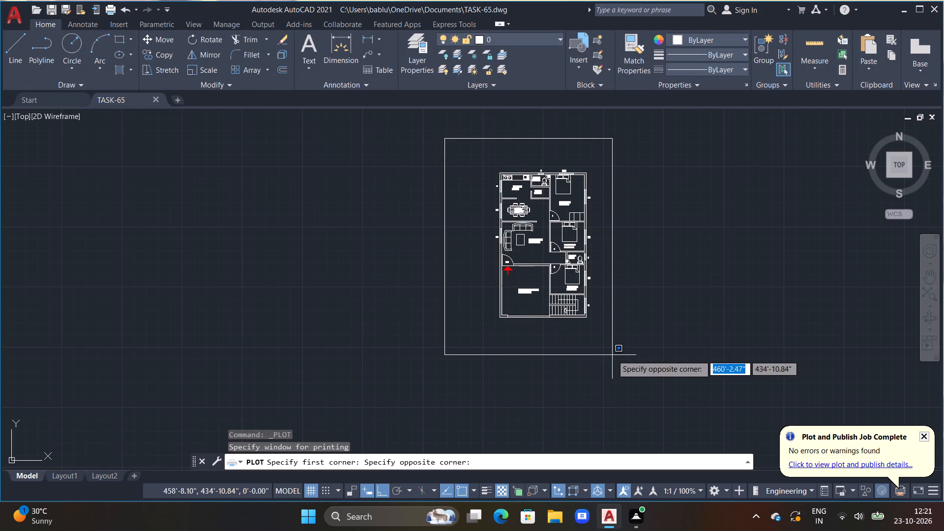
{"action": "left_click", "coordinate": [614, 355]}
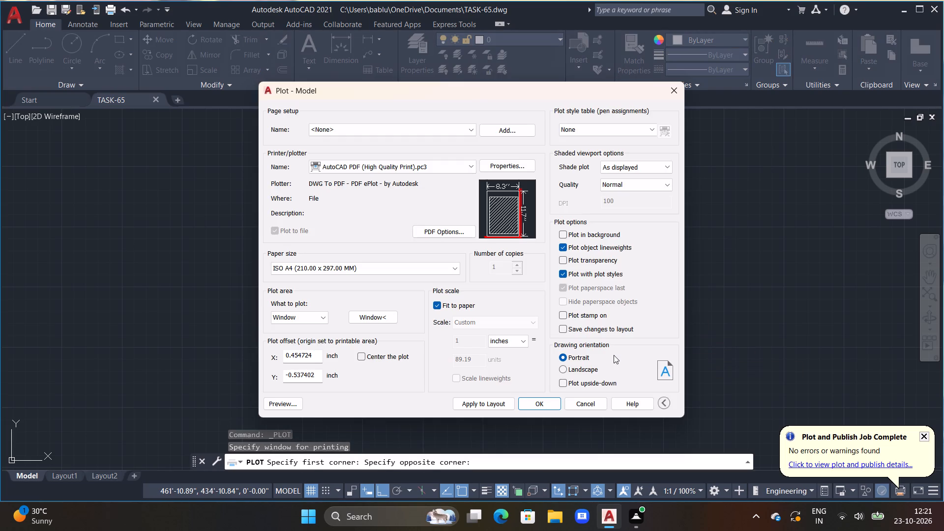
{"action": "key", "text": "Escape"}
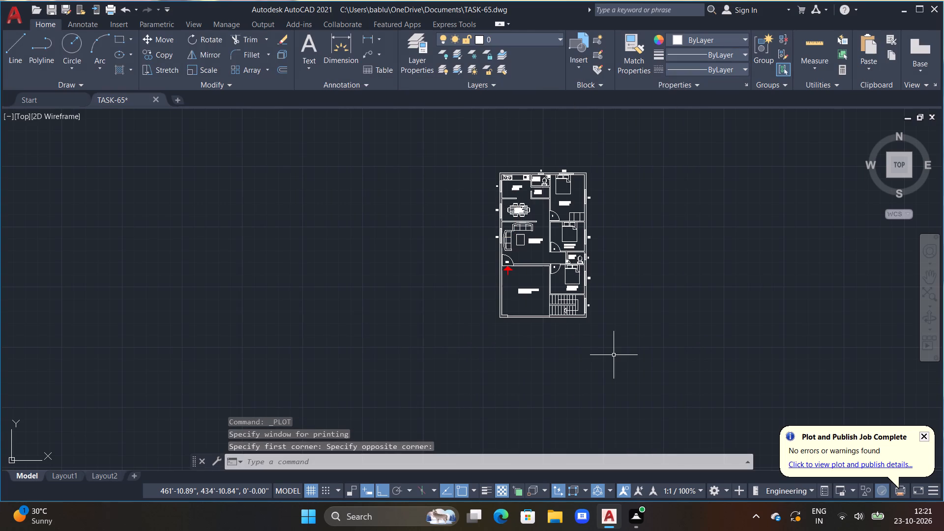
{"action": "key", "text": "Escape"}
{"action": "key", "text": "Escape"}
Dimension the floor plan's overall width between the top outer wall corners, placing the dimension line above the window labels.
{"action": "middle_click_drag", "start_coordinate": [621, 185], "coordinate": [529, 305]}
{"action": "key", "text": "Escape"}
{"action": "scroll", "coordinate": [510, 278], "scroll_direction": "up", "scroll_amount": 1}
{"action": "scroll", "coordinate": [386, 357], "scroll_direction": "up", "scroll_amount": 1}
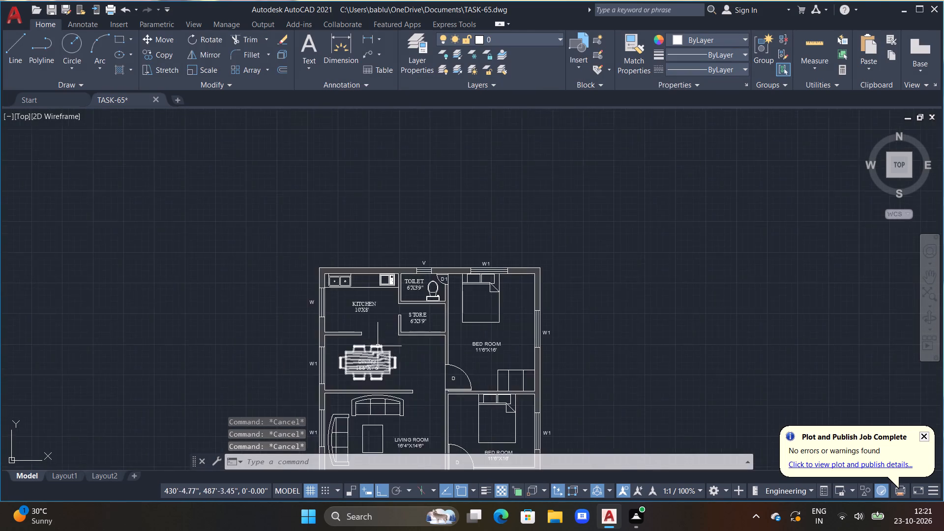
{"action": "scroll", "coordinate": [378, 346], "scroll_direction": "up", "scroll_amount": 1}
{"action": "left_click", "coordinate": [332, 49]}
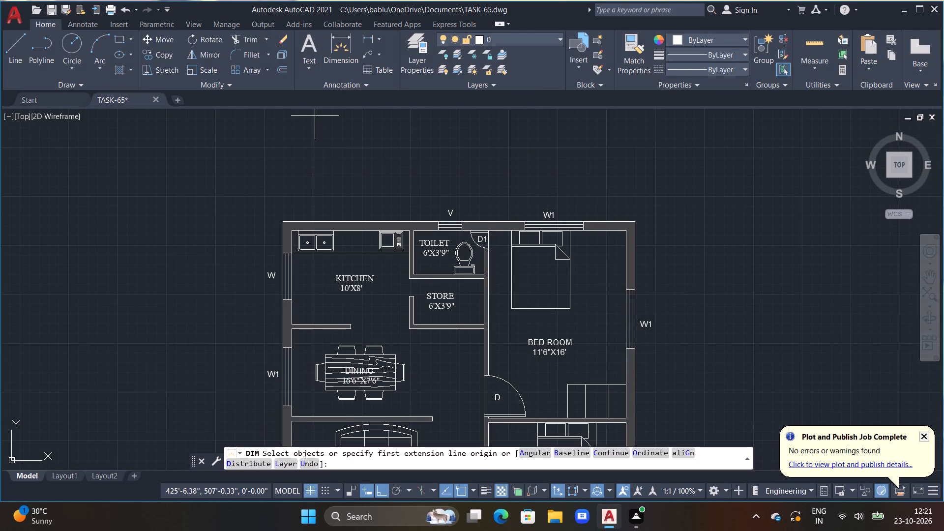
{"action": "left_click", "coordinate": [284, 222]}
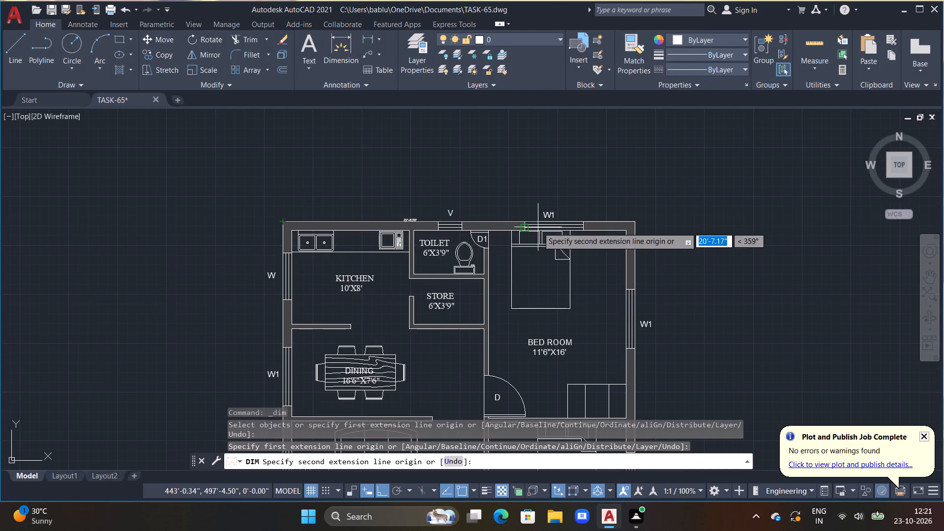
{"action": "double_click", "coordinate": [637, 220]}
{"action": "left_click", "coordinate": [639, 186]}
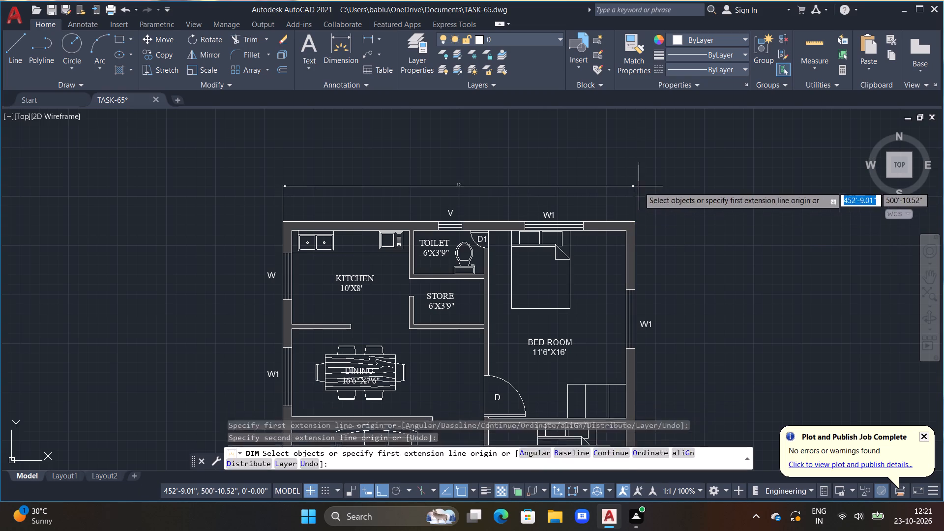
{"action": "key", "text": "Escape"}
Dimension the floor plan's overall length from the kitchen's outer corner to the parking's bottom corner, placed outside the left wall.
{"action": "scroll", "coordinate": [495, 184], "scroll_direction": "up", "scroll_amount": 3}
{"action": "scroll", "coordinate": [463, 194], "scroll_direction": "down", "scroll_amount": 4}
{"action": "middle_click_drag", "start_coordinate": [405, 226], "coordinate": [417, 148]}
{"action": "key", "text": "Escape"}
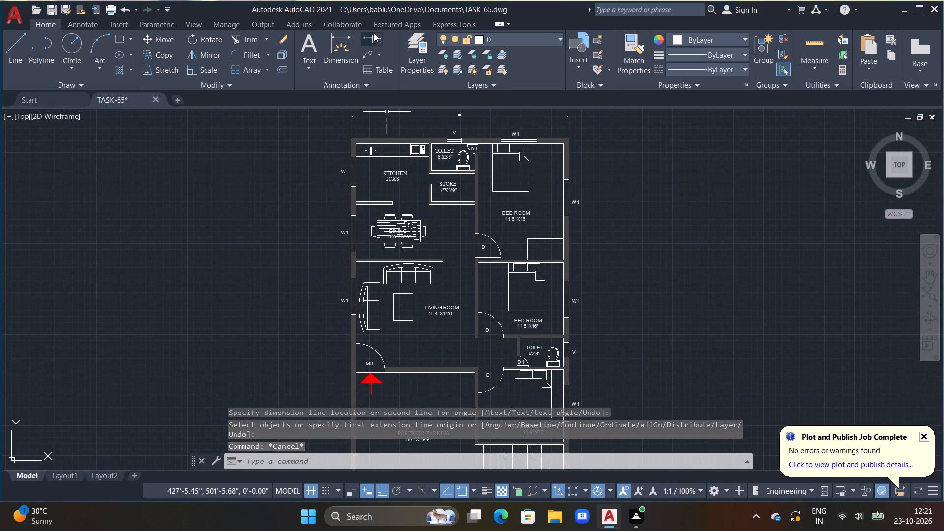
{"action": "left_click", "coordinate": [328, 46]}
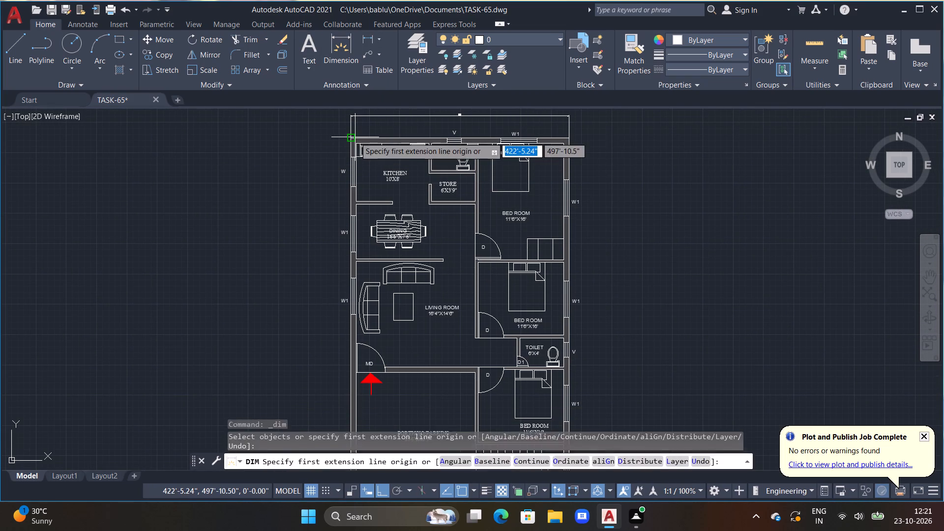
{"action": "scroll", "coordinate": [344, 140], "scroll_direction": "up", "scroll_amount": 3}
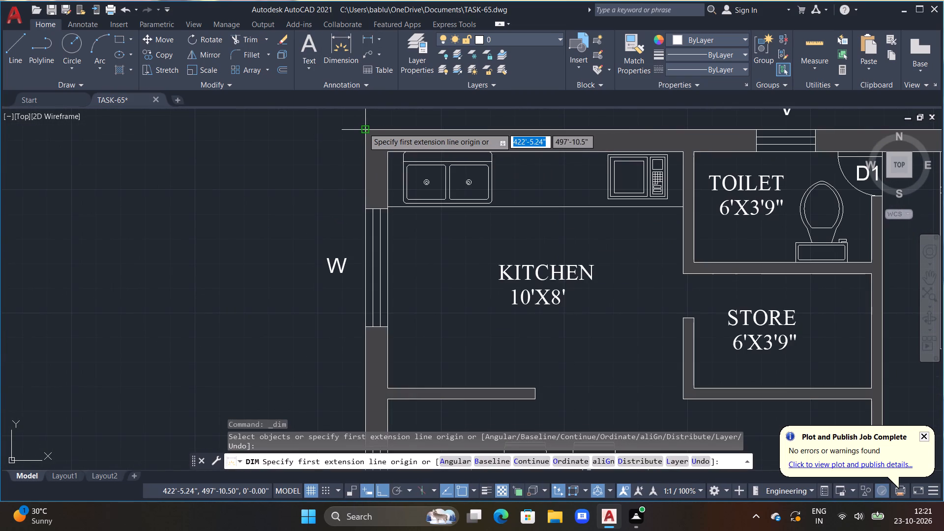
{"action": "left_click_drag", "start_coordinate": [364, 136], "coordinate": [364, 141]}
{"action": "scroll", "coordinate": [351, 196], "scroll_direction": "down", "scroll_amount": 2}
{"action": "middle_click_drag", "start_coordinate": [347, 209], "coordinate": [345, 30]}
{"action": "scroll", "coordinate": [339, 97], "scroll_direction": "down", "scroll_amount": 3}
{"action": "middle_click_drag", "start_coordinate": [335, 254], "coordinate": [335, 251]}
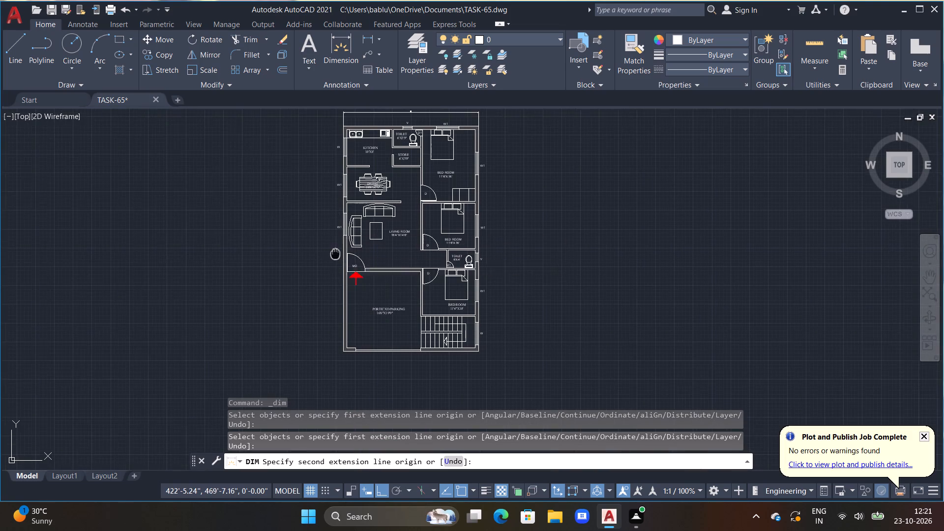
{"action": "middle_click_drag", "start_coordinate": [335, 251], "coordinate": [338, 235]}
{"action": "scroll", "coordinate": [349, 326], "scroll_direction": "up", "scroll_amount": 3}
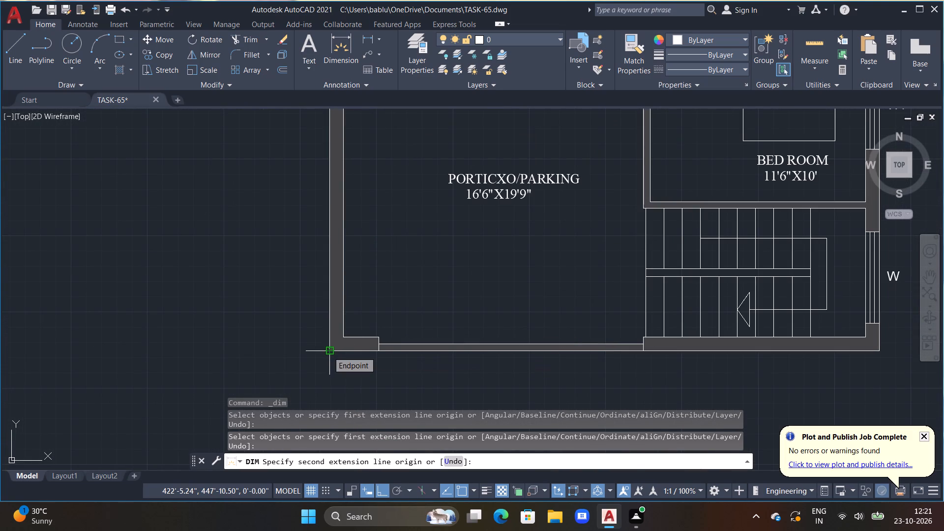
{"action": "left_click_drag", "start_coordinate": [328, 352], "coordinate": [307, 354]}
{"action": "left_click", "coordinate": [282, 348]}
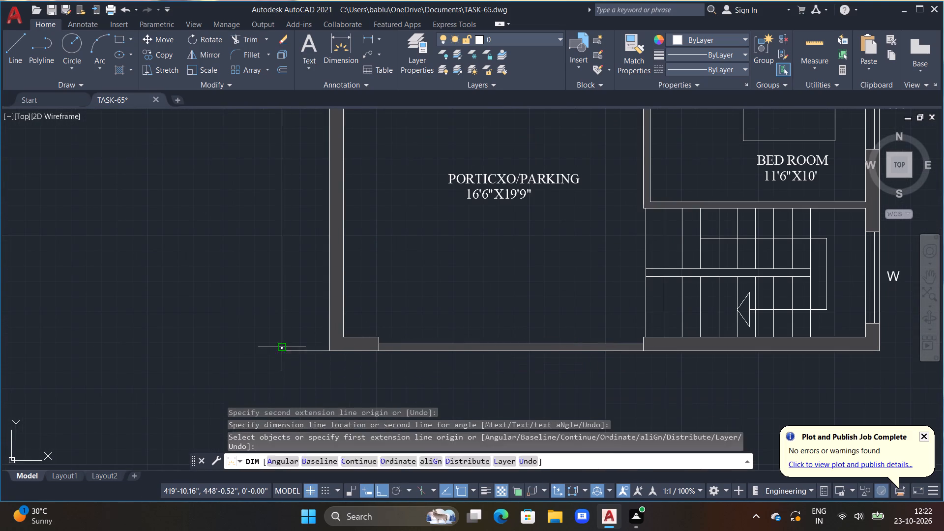
{"action": "key", "text": "Escape"}
Override the text of the overall length dimension beside the left wall with 50'.
{"action": "scroll", "coordinate": [301, 294], "scroll_direction": "down", "scroll_amount": 2}
{"action": "scroll", "coordinate": [281, 167], "scroll_direction": "up", "scroll_amount": 3}
{"action": "middle_click_drag", "start_coordinate": [313, 128], "coordinate": [301, 280]}
{"action": "scroll", "coordinate": [304, 255], "scroll_direction": "up", "scroll_amount": 1}
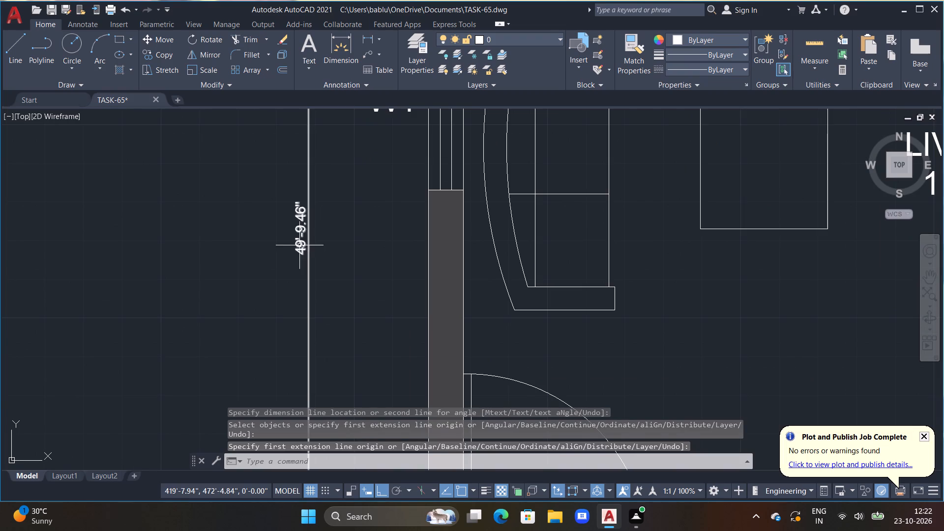
{"action": "double_click", "coordinate": [299, 244]}
{"action": "scroll", "coordinate": [299, 244], "scroll_direction": "up", "scroll_amount": 2}
{"action": "left_click", "coordinate": [355, 198]}
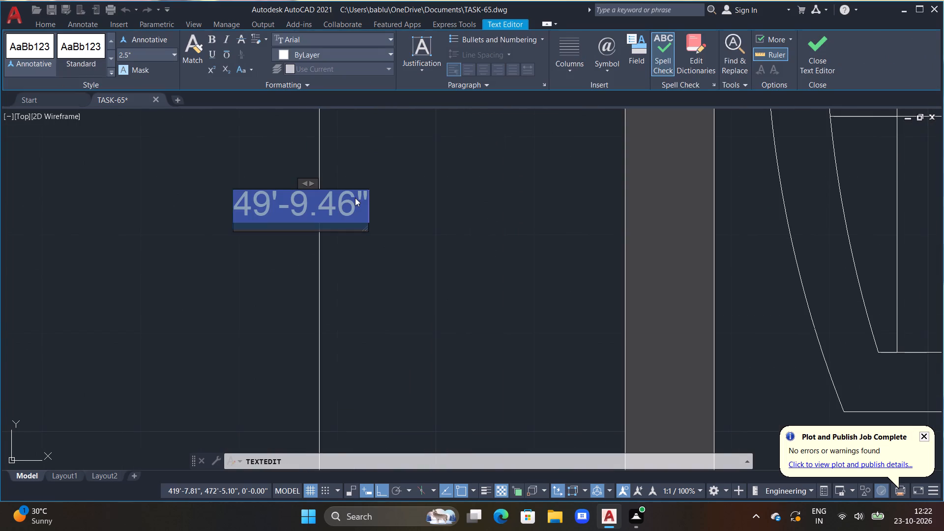
{"action": "key", "text": "BackSpace"}
{"action": "type", "text": "50"}
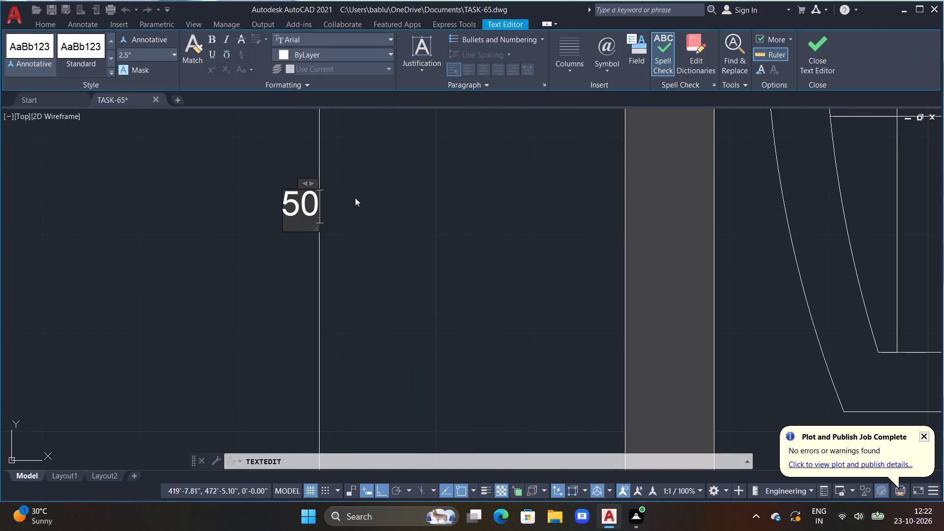
{"action": "key", "text": "apostrophe"}
{"action": "left_click", "coordinate": [356, 196]}
{"action": "scroll", "coordinate": [374, 197], "scroll_direction": "down", "scroll_amount": 3}
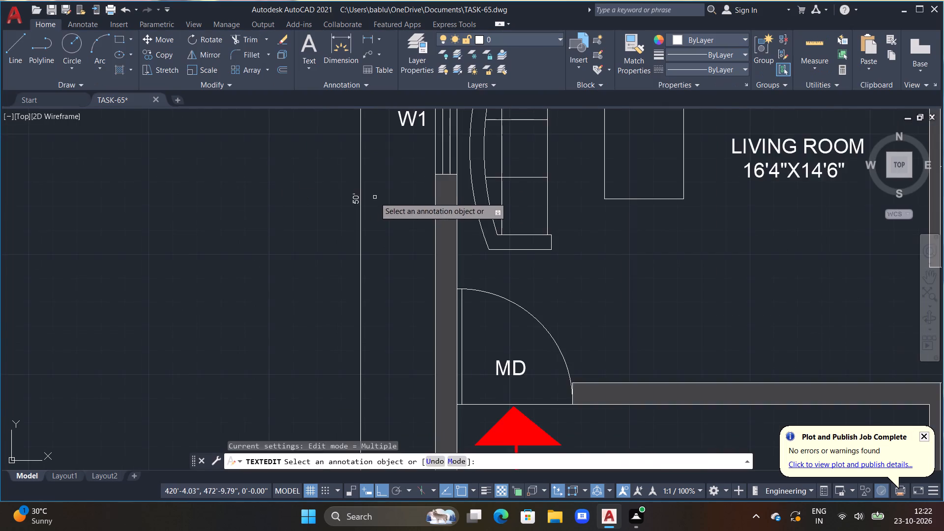
{"action": "key", "text": "Escape"}
{"action": "scroll", "coordinate": [375, 197], "scroll_direction": "down", "scroll_amount": 3}
{"action": "key", "text": "Escape"}
{"action": "middle_click_drag", "start_coordinate": [376, 206], "coordinate": [371, 263]}
{"action": "key", "text": "Escape"}
Set the text height of both overall dimensions, length and width, to 6".
{"action": "left_click", "coordinate": [368, 255]}
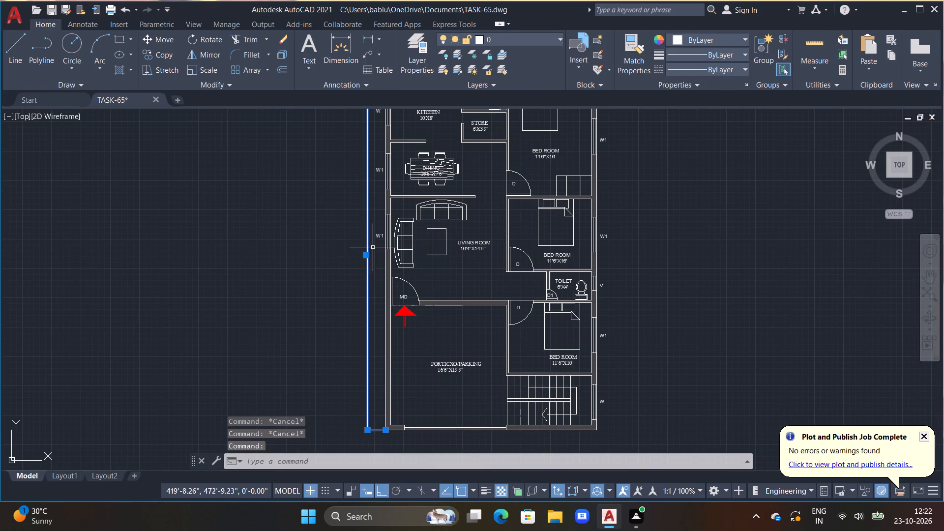
{"action": "scroll", "coordinate": [388, 226], "scroll_direction": "down", "scroll_amount": 2}
{"action": "scroll", "coordinate": [432, 163], "scroll_direction": "up", "scroll_amount": 2}
{"action": "left_click", "coordinate": [426, 152]}
{"action": "right_click", "coordinate": [426, 152]}
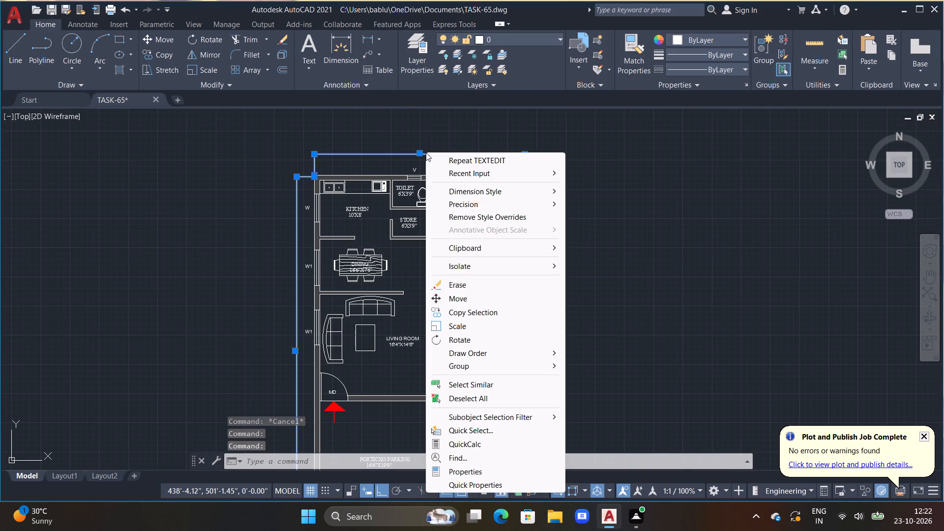
{"action": "left_click", "coordinate": [480, 476]}
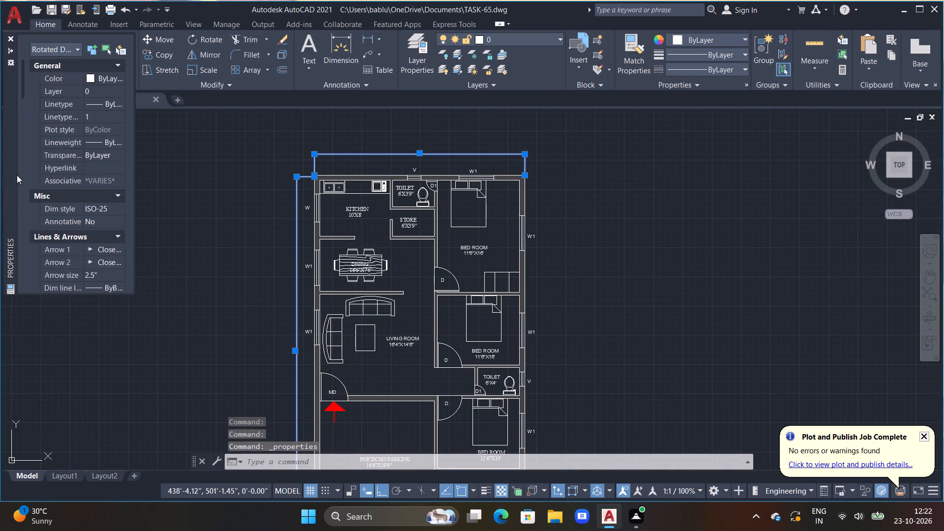
{"action": "scroll", "coordinate": [63, 122], "scroll_direction": "down", "scroll_amount": 5}
{"action": "left_click", "coordinate": [107, 249]}
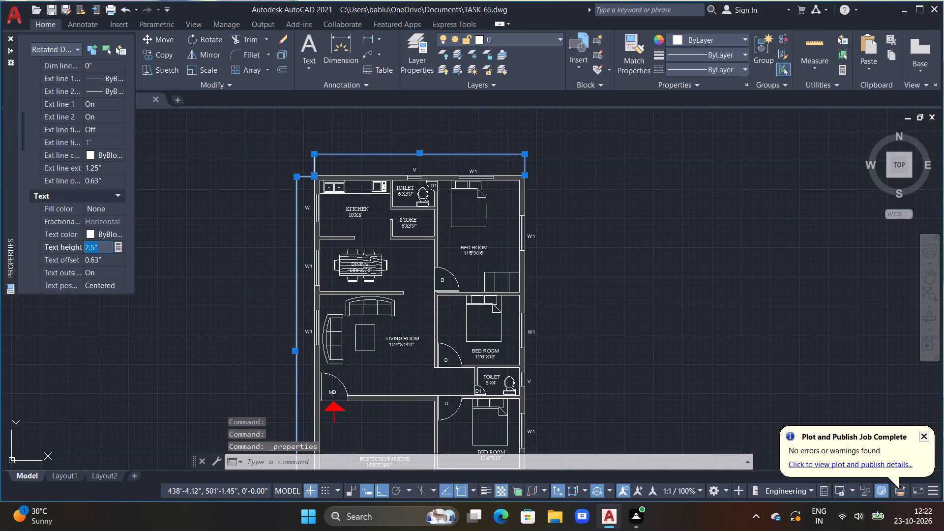
{"action": "key", "text": "BackSpace"}
{"action": "type", "text": "6\""}
{"action": "key", "text": "Return"}
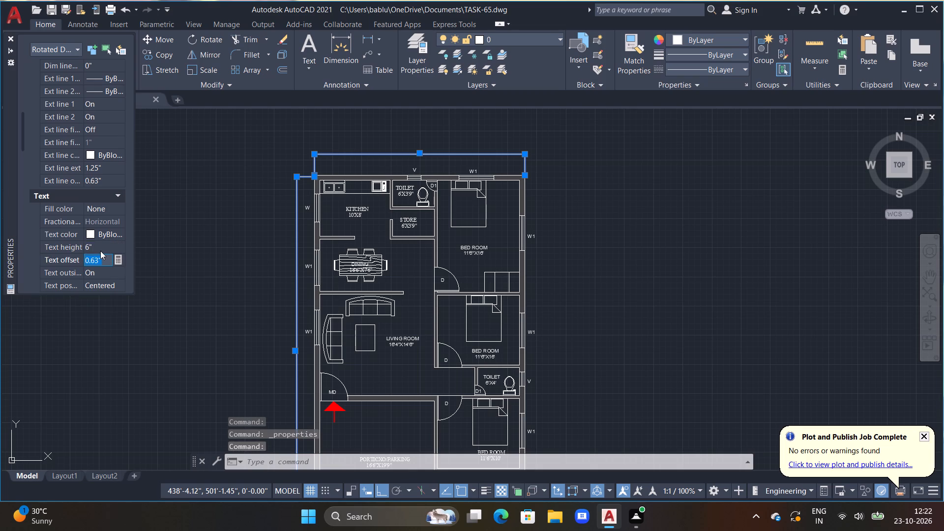
{"action": "left_click", "coordinate": [9, 36]}
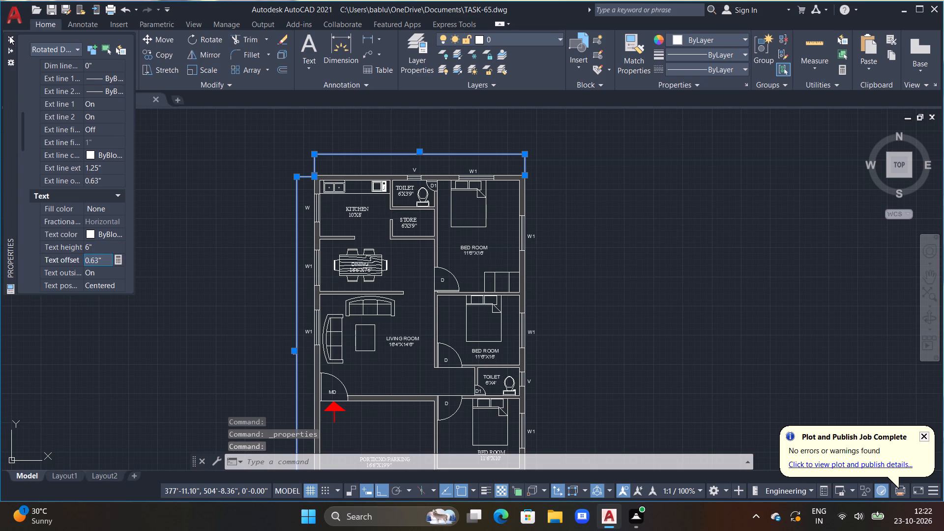
{"action": "key", "text": "Escape"}
Copy the upper bedroom's BED ROOM 11'6"X16' label to the empty space above the plan's width dimension, with Ortho off.
{"action": "middle_click_drag", "start_coordinate": [404, 211], "coordinate": [431, 263]}
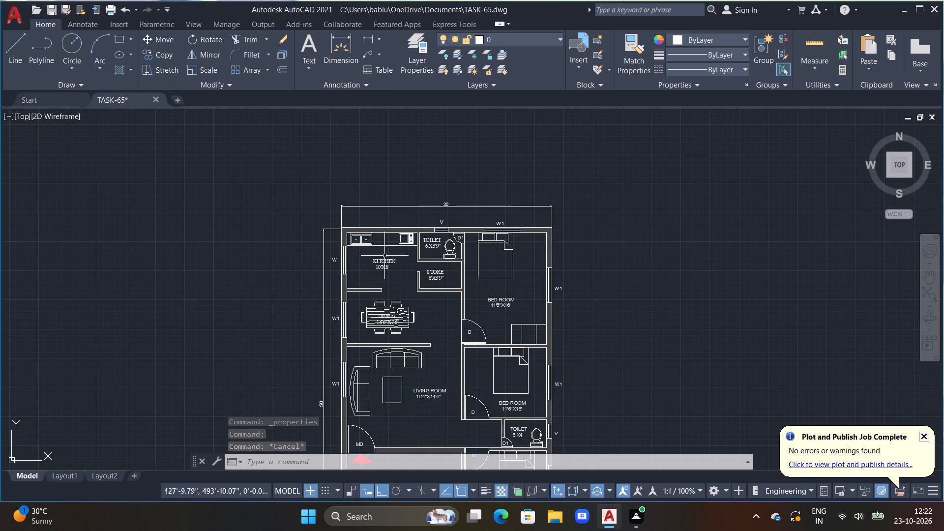
{"action": "left_click_drag", "start_coordinate": [491, 297], "coordinate": [498, 298]}
{"action": "key", "text": "c"}
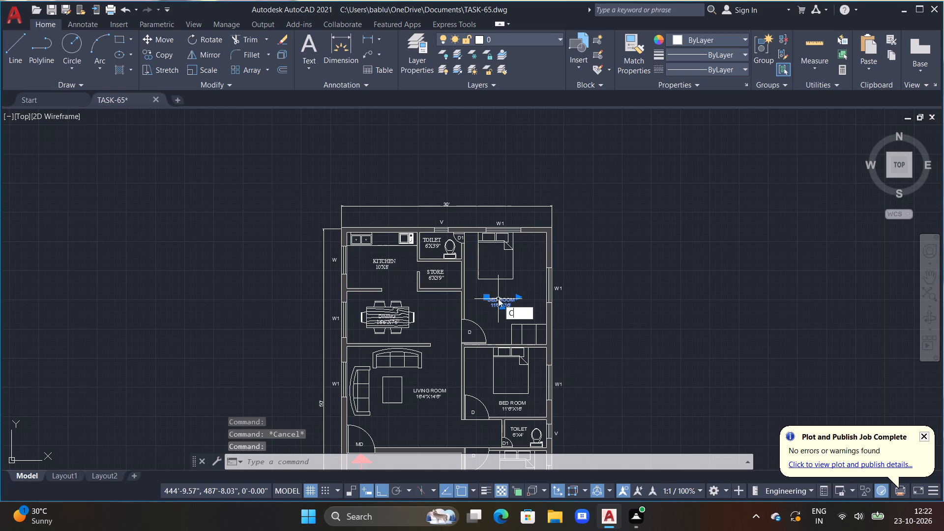
{"action": "type", "text": "O"}
{"action": "key", "text": "space"}
{"action": "left_click_drag", "start_coordinate": [498, 298], "coordinate": [495, 291]}
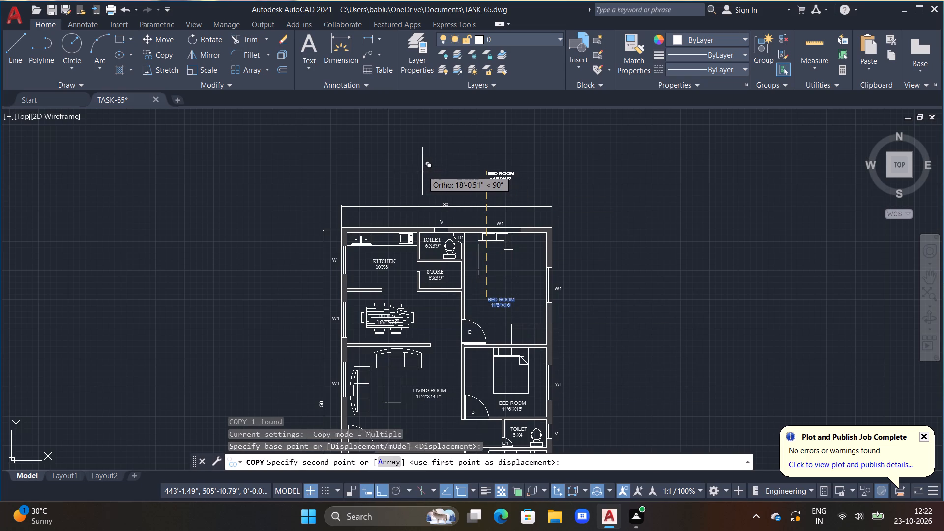
{"action": "key", "text": "F8"}
{"action": "left_click", "coordinate": [431, 169]}
{"action": "key", "text": "Escape"}
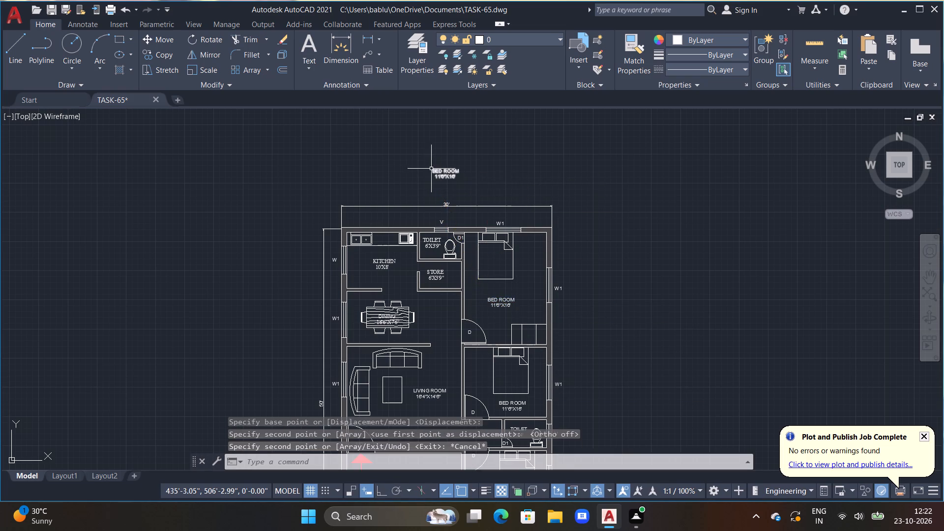
Replace the text of the copied label above the plan with 30X50 HOUSE PLAN, widening its text box to fit one line.
{"action": "scroll", "coordinate": [431, 169], "scroll_direction": "up", "scroll_amount": 1}
{"action": "double_click", "coordinate": [432, 168]}
{"action": "scroll", "coordinate": [432, 168], "scroll_direction": "up", "scroll_amount": 2}
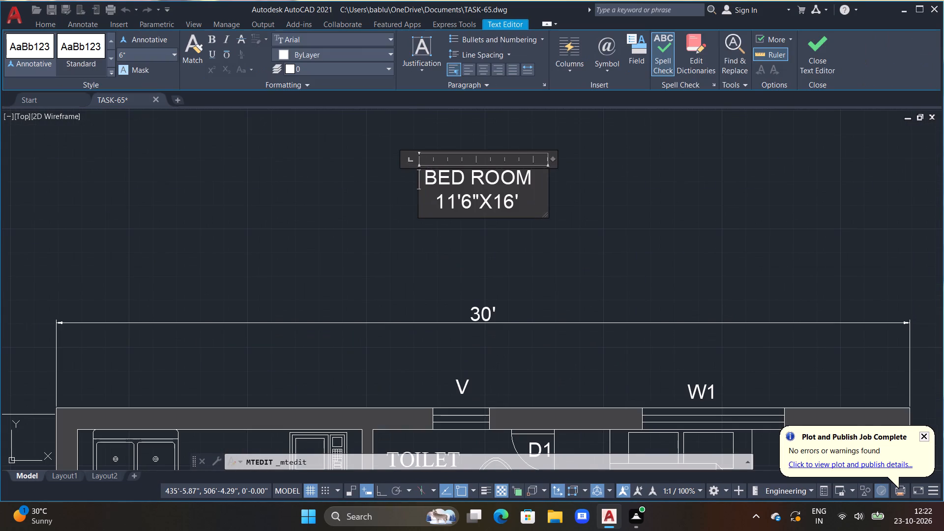
{"action": "left_click_drag", "start_coordinate": [543, 213], "coordinate": [690, 236]}
{"action": "left_click_drag", "start_coordinate": [529, 198], "coordinate": [417, 182]}
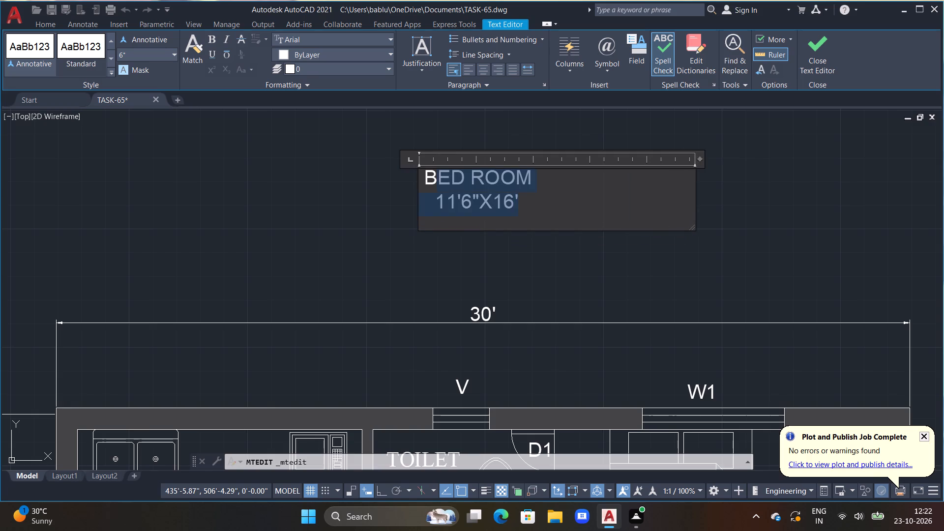
{"action": "left_click_drag", "start_coordinate": [417, 182], "coordinate": [381, 166]}
{"action": "key", "text": "BackSpace"}
{"action": "type", "text": "30"}
{"action": "type", "text": "X50"}
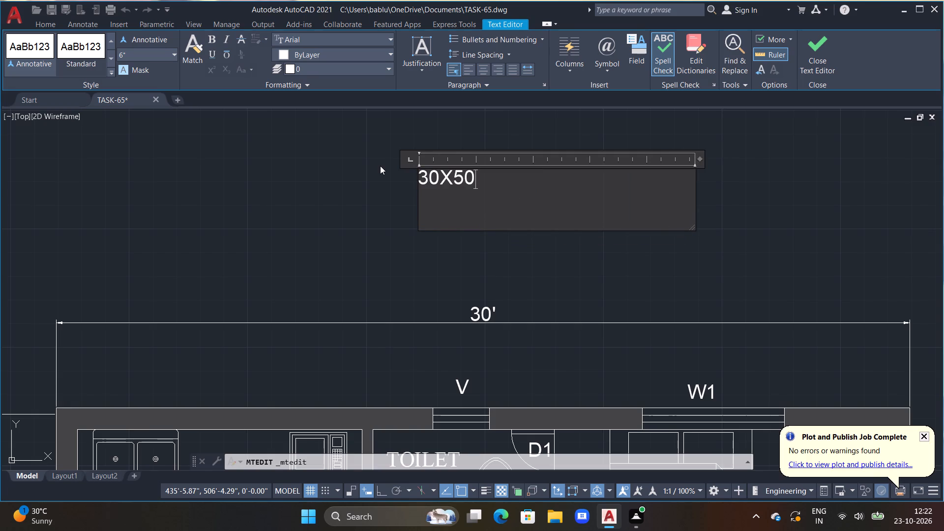
{"action": "key", "text": "space"}
{"action": "type", "text": "HOUSE PLAN"}
{"action": "left_click", "coordinate": [376, 180]}
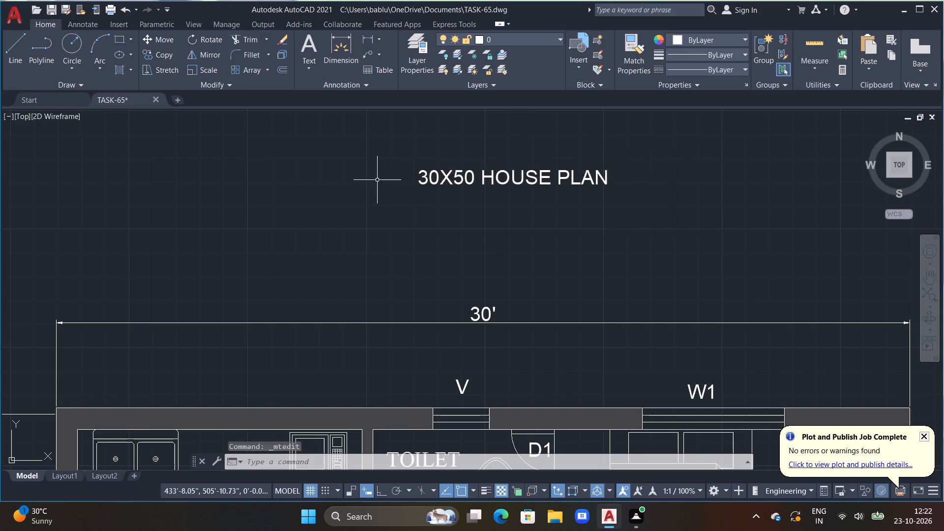
Move the 30X50 HOUSE PLAN title down so it sits centred just above the 30' width dimension.
{"action": "scroll", "coordinate": [381, 179], "scroll_direction": "down", "scroll_amount": 3}
{"action": "middle_click_drag", "start_coordinate": [472, 195], "coordinate": [511, 178]}
{"action": "scroll", "coordinate": [485, 172], "scroll_direction": "up", "scroll_amount": 1}
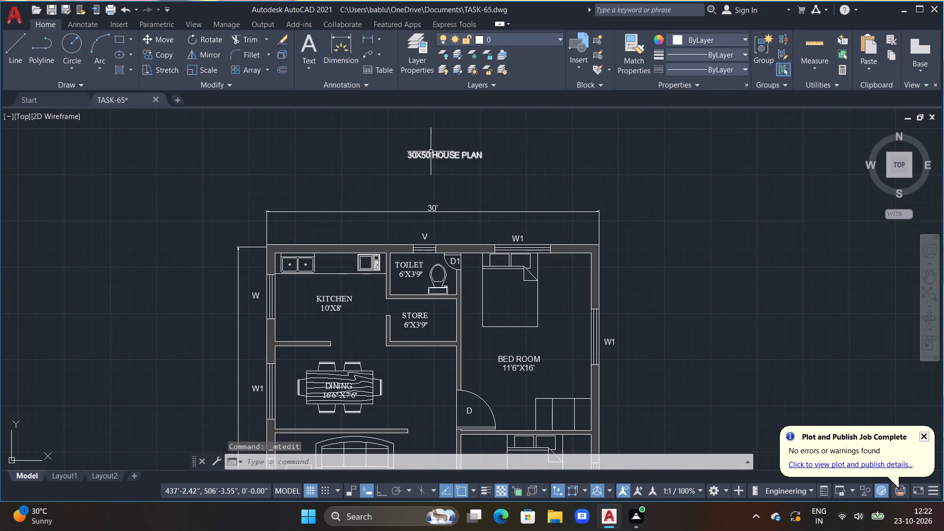
{"action": "left_click", "coordinate": [431, 151]}
{"action": "type", "text": "M"}
{"action": "key", "text": "space"}
{"action": "left_click_drag", "start_coordinate": [432, 151], "coordinate": [419, 177]}
{"action": "left_click", "coordinate": [419, 177]}
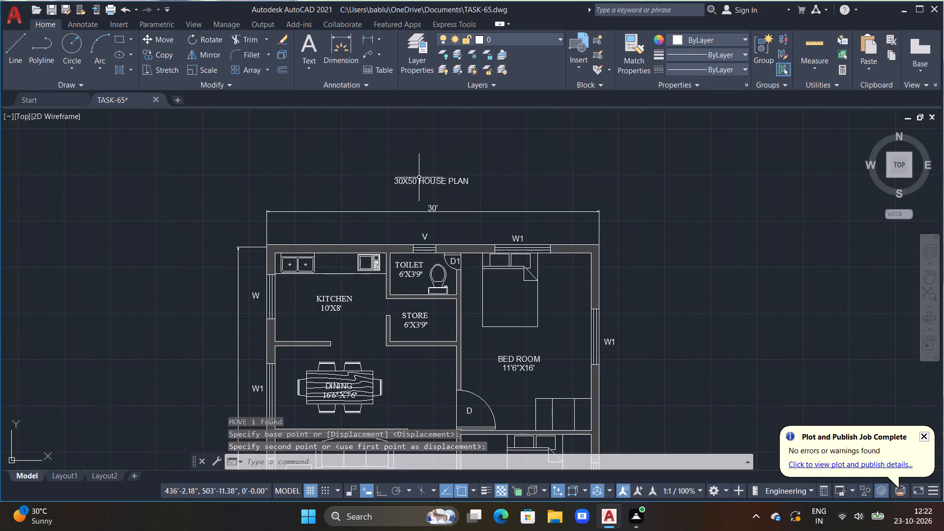
{"action": "key", "text": "Escape"}
{"action": "scroll", "coordinate": [469, 173], "scroll_direction": "up", "scroll_amount": 1}
{"action": "key", "text": "Escape"}
{"action": "scroll", "coordinate": [472, 175], "scroll_direction": "down", "scroll_amount": 2}
{"action": "key", "text": "Escape"}
{"action": "middle_click_drag", "start_coordinate": [493, 171], "coordinate": [522, 133]}
{"action": "key", "text": "Escape"}
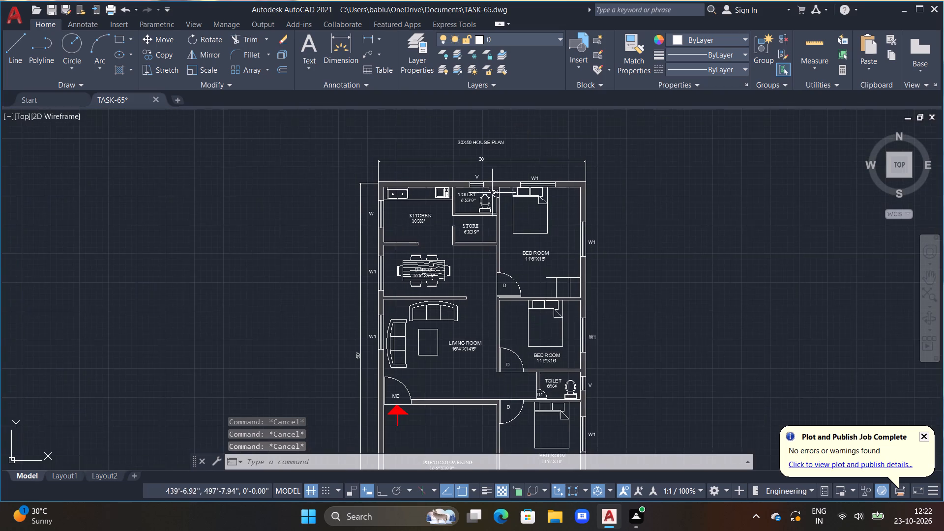
Save the TASK-65 drawing with the whole floor plan in view.
{"action": "scroll", "coordinate": [448, 219], "scroll_direction": "down", "scroll_amount": 1}
{"action": "scroll", "coordinate": [372, 226], "scroll_direction": "down", "scroll_amount": 2}
{"action": "middle_click_drag", "start_coordinate": [368, 228], "coordinate": [401, 245]}
{"action": "key", "text": "ctrl+s"}
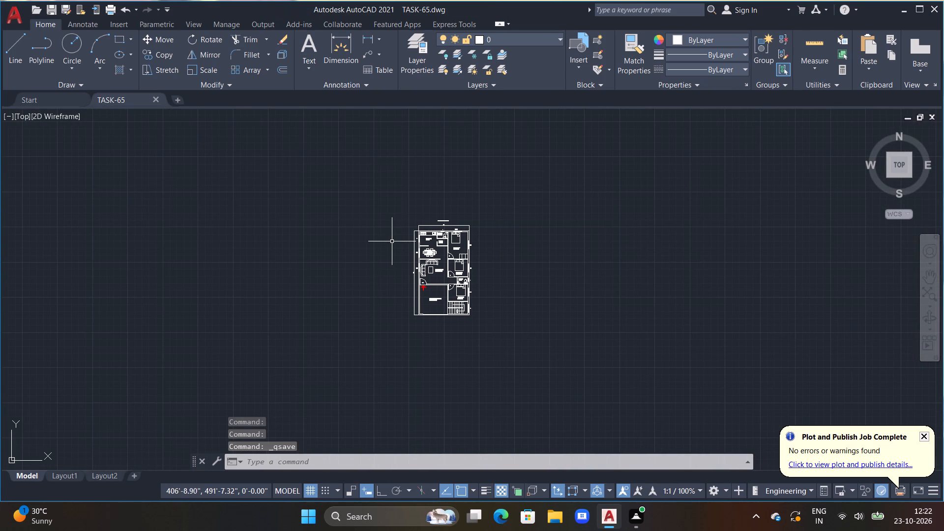
Start a plot of the model with AutoCAD PDF (High Quality Print).pc3 as plotter and inches as the plot scale unit.
{"action": "left_click", "coordinate": [16, 13]}
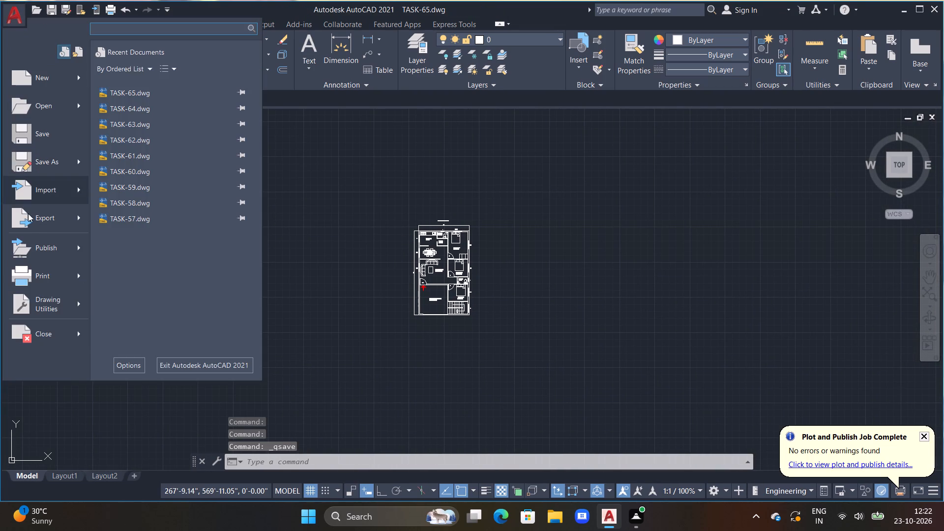
{"action": "left_click", "coordinate": [22, 272]}
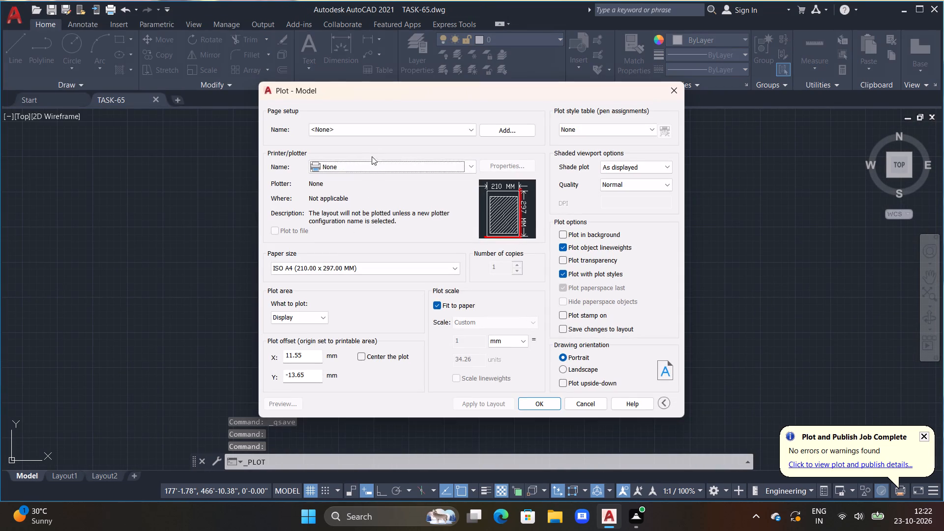
{"action": "left_click", "coordinate": [365, 168]}
{"action": "left_click", "coordinate": [351, 236]}
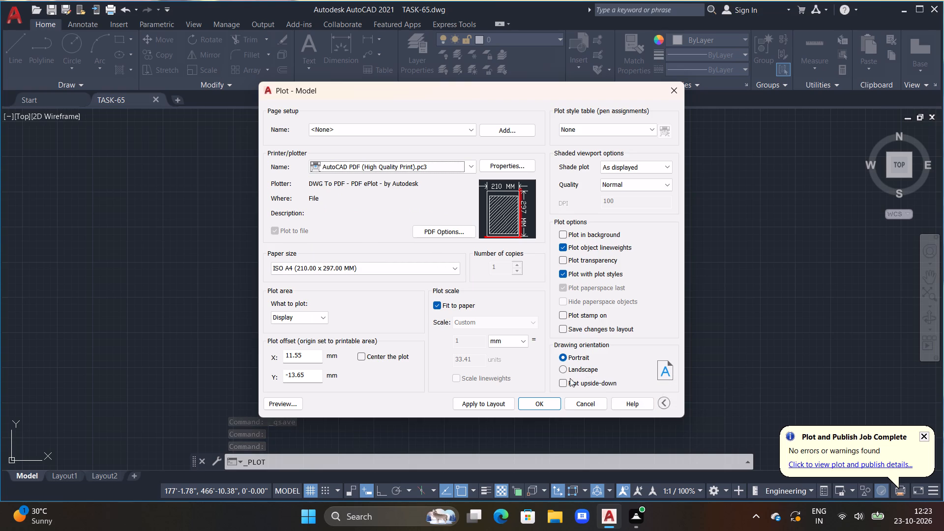
{"action": "left_click", "coordinate": [501, 341]}
{"action": "left_click", "coordinate": [512, 348]}
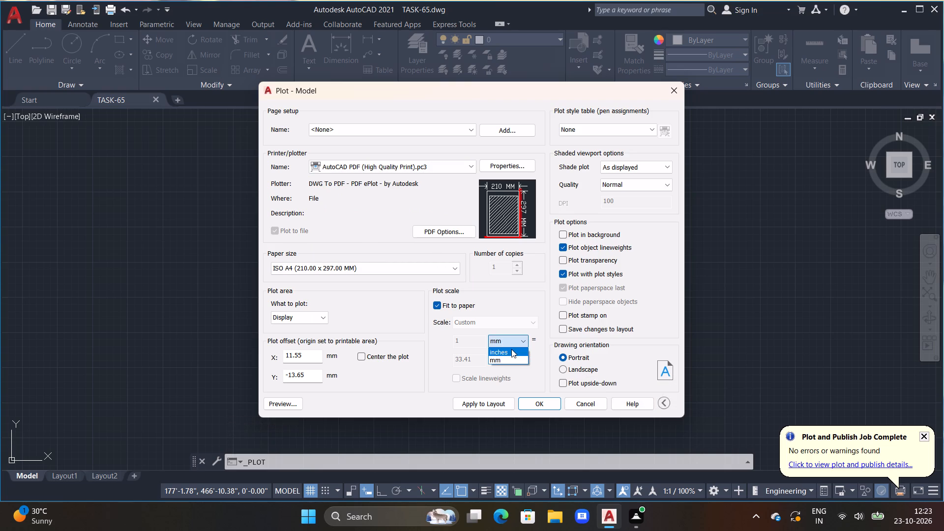
{"action": "left_click", "coordinate": [511, 349]}
Set the plot area to a window enclosing the whole floor plan with its title and dimensions.
{"action": "left_click", "coordinate": [316, 319]}
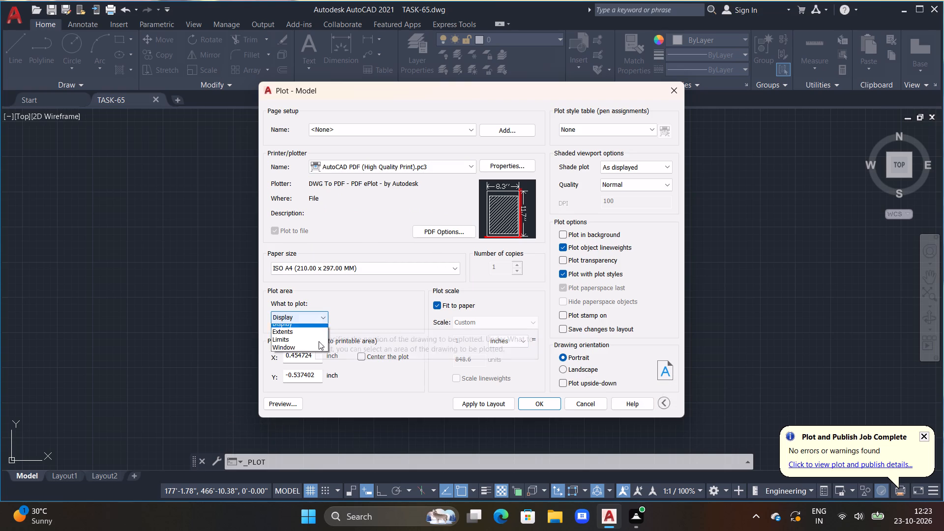
{"action": "left_click", "coordinate": [319, 355]}
{"action": "left_click_drag", "start_coordinate": [361, 216], "coordinate": [363, 225]}
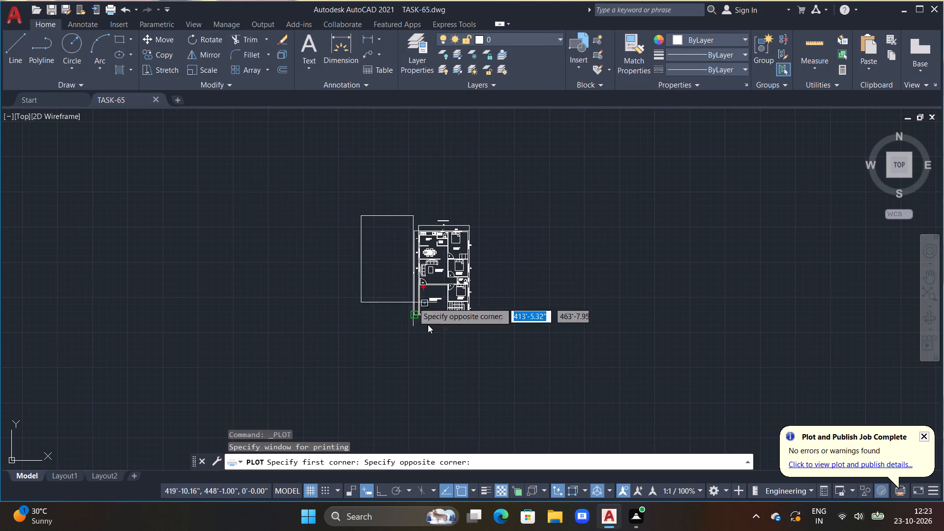
{"action": "left_click", "coordinate": [583, 351]}
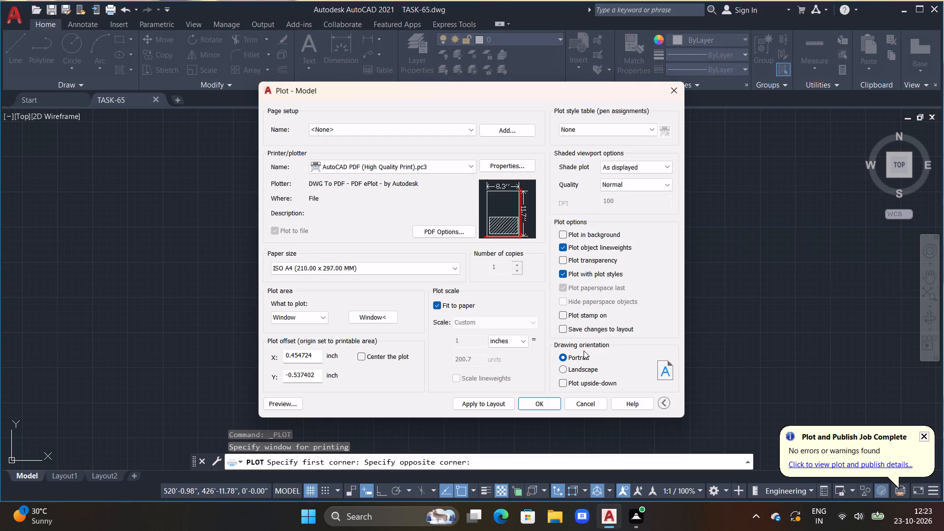
Preview the plot, examine the title, dimensions, rooms and entrance arrow up close, and return to the plot settings.
{"action": "left_click", "coordinate": [283, 401]}
{"action": "scroll", "coordinate": [501, 391], "scroll_direction": "up", "scroll_amount": 3}
{"action": "scroll", "coordinate": [435, 385], "scroll_direction": "up", "scroll_amount": 1}
{"action": "scroll", "coordinate": [336, 322], "scroll_direction": "up", "scroll_amount": 2}
{"action": "scroll", "coordinate": [301, 290], "scroll_direction": "up", "scroll_amount": 2}
{"action": "scroll", "coordinate": [300, 289], "scroll_direction": "down", "scroll_amount": 4}
{"action": "middle_click_drag", "start_coordinate": [265, 244], "coordinate": [417, 332]}
{"action": "scroll", "coordinate": [403, 331], "scroll_direction": "up", "scroll_amount": 1}
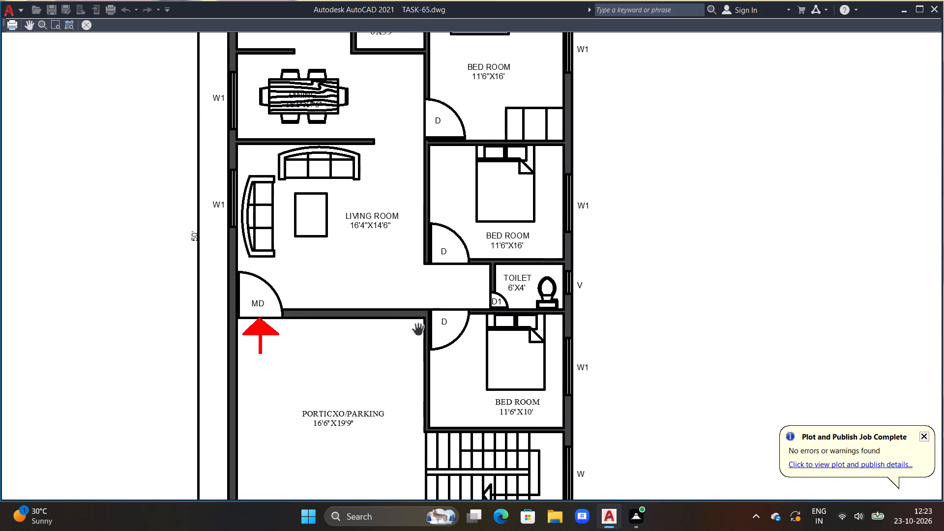
{"action": "scroll", "coordinate": [401, 293], "scroll_direction": "up", "scroll_amount": 2}
{"action": "scroll", "coordinate": [401, 292], "scroll_direction": "down", "scroll_amount": 5}
{"action": "scroll", "coordinate": [406, 253], "scroll_direction": "up", "scroll_amount": 3}
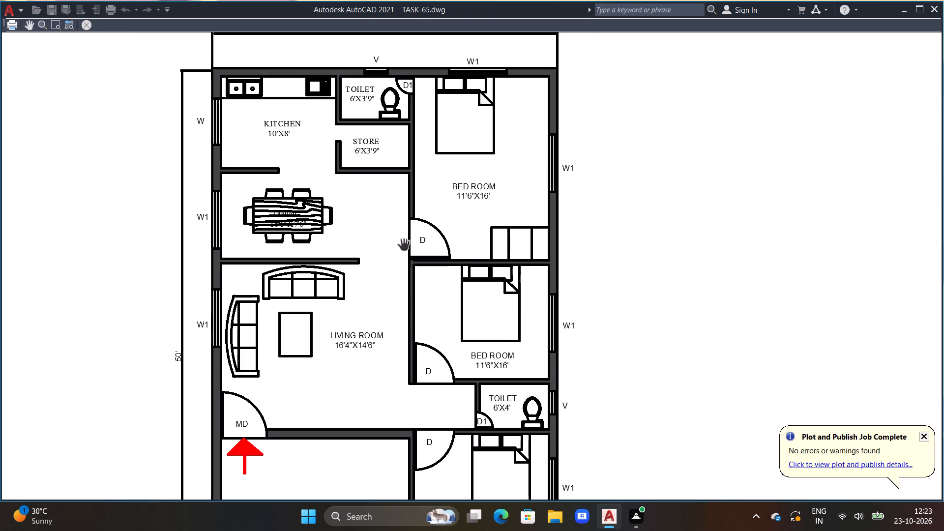
{"action": "middle_click_drag", "start_coordinate": [403, 247], "coordinate": [404, 335]}
{"action": "scroll", "coordinate": [404, 335], "scroll_direction": "up", "scroll_amount": 1}
{"action": "scroll", "coordinate": [381, 329], "scroll_direction": "down", "scroll_amount": 1}
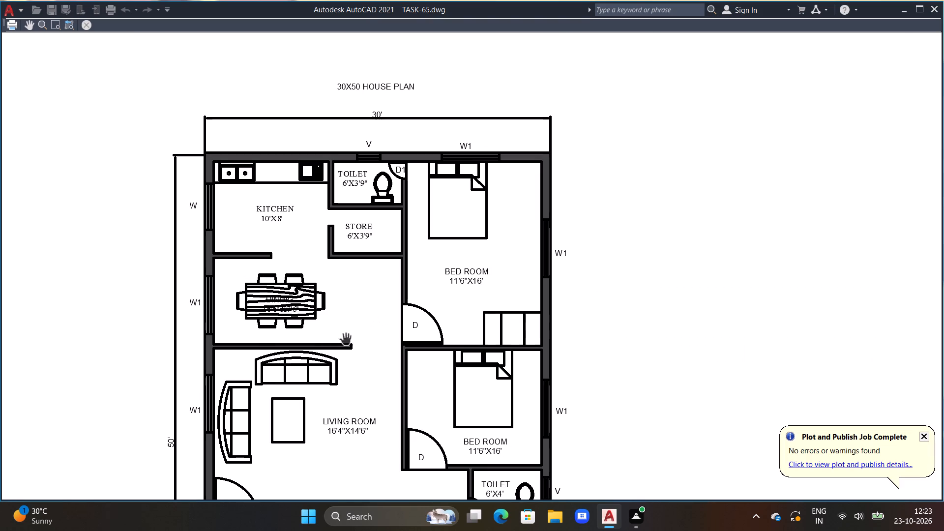
{"action": "scroll", "coordinate": [324, 356], "scroll_direction": "up", "scroll_amount": 5}
{"action": "scroll", "coordinate": [323, 291], "scroll_direction": "down", "scroll_amount": 8}
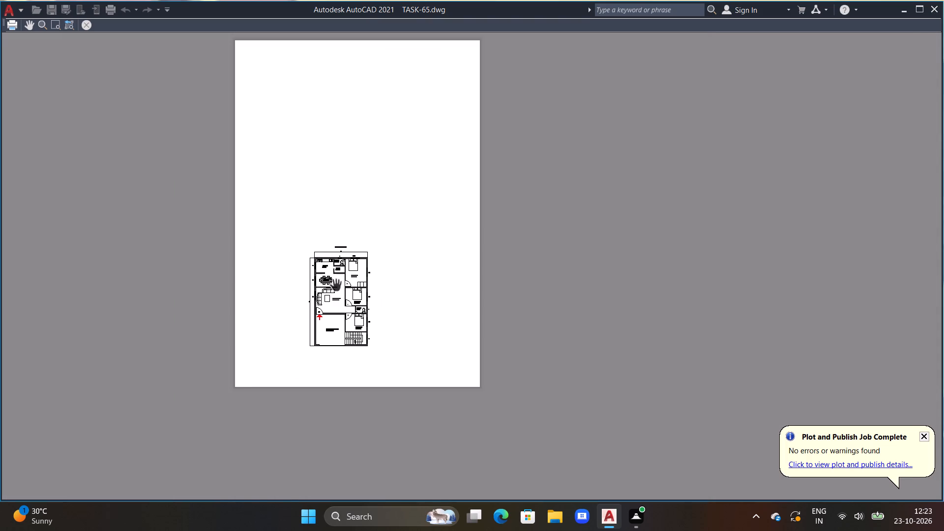
{"action": "scroll", "coordinate": [338, 287], "scroll_direction": "up", "scroll_amount": 5}
{"action": "scroll", "coordinate": [360, 288], "scroll_direction": "down", "scroll_amount": 1}
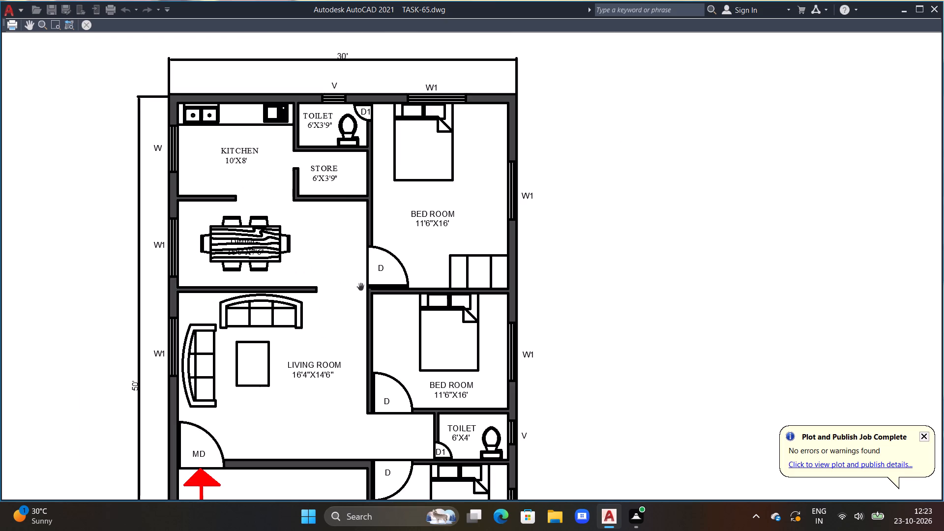
{"action": "scroll", "coordinate": [360, 288], "scroll_direction": "down", "scroll_amount": 1}
{"action": "middle_click_drag", "start_coordinate": [360, 288], "coordinate": [368, 220]}
{"action": "scroll", "coordinate": [295, 347], "scroll_direction": "up", "scroll_amount": 4}
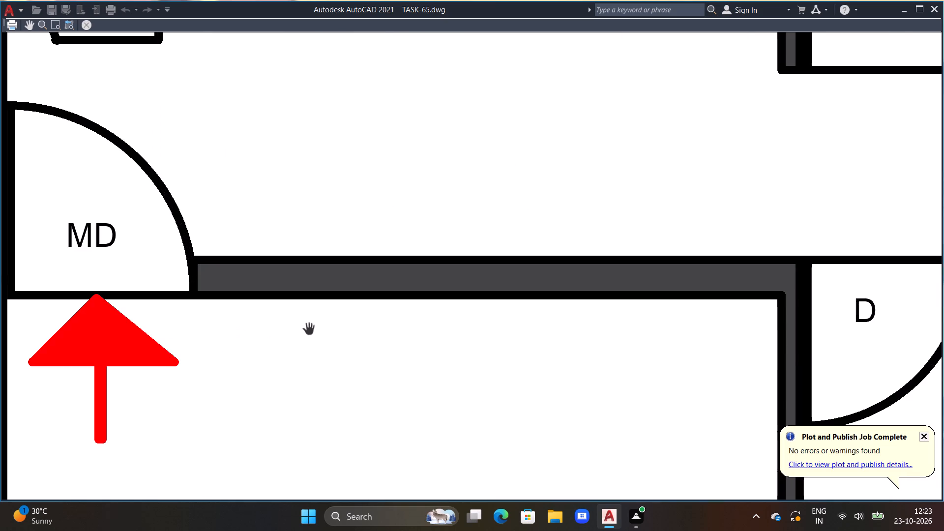
{"action": "scroll", "coordinate": [311, 328], "scroll_direction": "up", "scroll_amount": 2}
{"action": "scroll", "coordinate": [311, 328], "scroll_direction": "down", "scroll_amount": 5}
{"action": "scroll", "coordinate": [325, 417], "scroll_direction": "up", "scroll_amount": 5}
{"action": "scroll", "coordinate": [326, 390], "scroll_direction": "down", "scroll_amount": 5}
{"action": "middle_click_drag", "start_coordinate": [452, 216], "coordinate": [423, 332]}
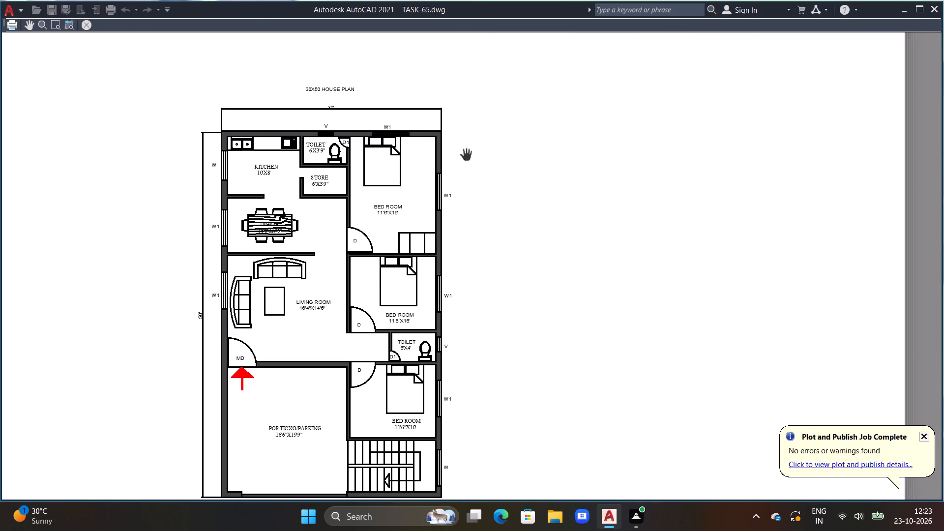
{"action": "left_click", "coordinate": [86, 24]}
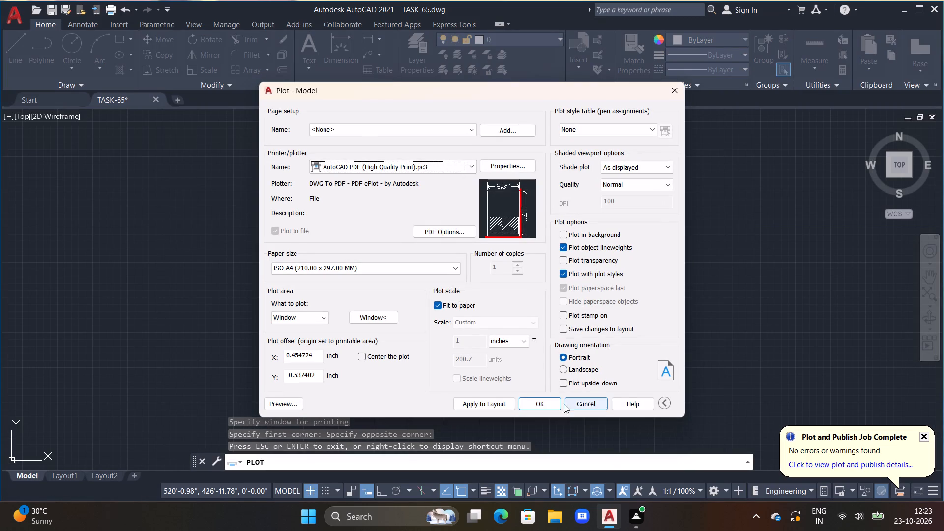
Plot the floor plan to TASK-65-Model.pdf in the Documents folder, check the resulting page and close the PDF viewer.
{"action": "left_click", "coordinate": [555, 400]}
{"action": "left_click", "coordinate": [642, 368]}
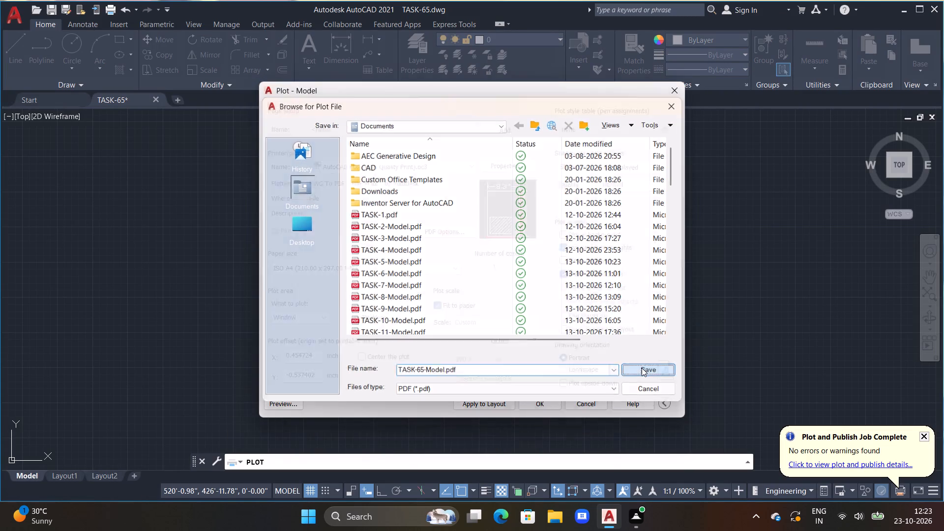
{"action": "scroll", "coordinate": [393, 274], "scroll_direction": "down", "scroll_amount": 4}
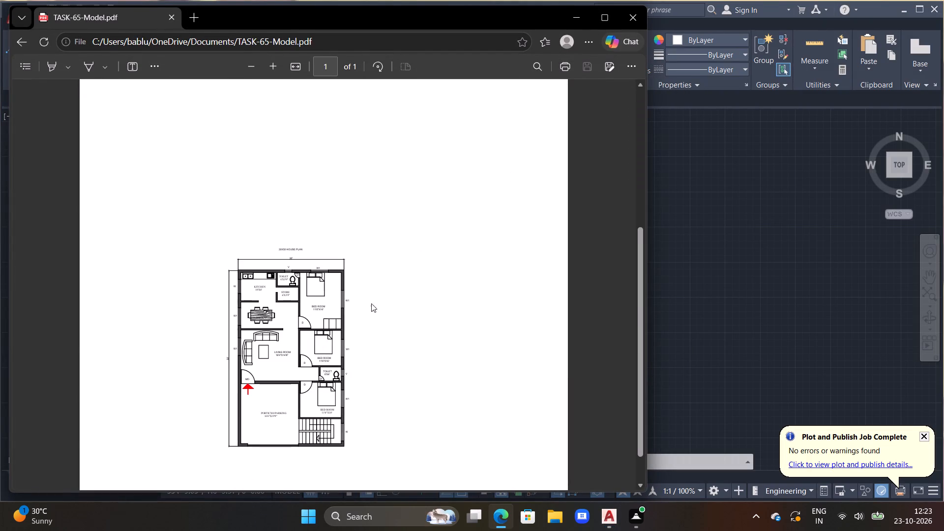
{"action": "left_click", "coordinate": [634, 12]}
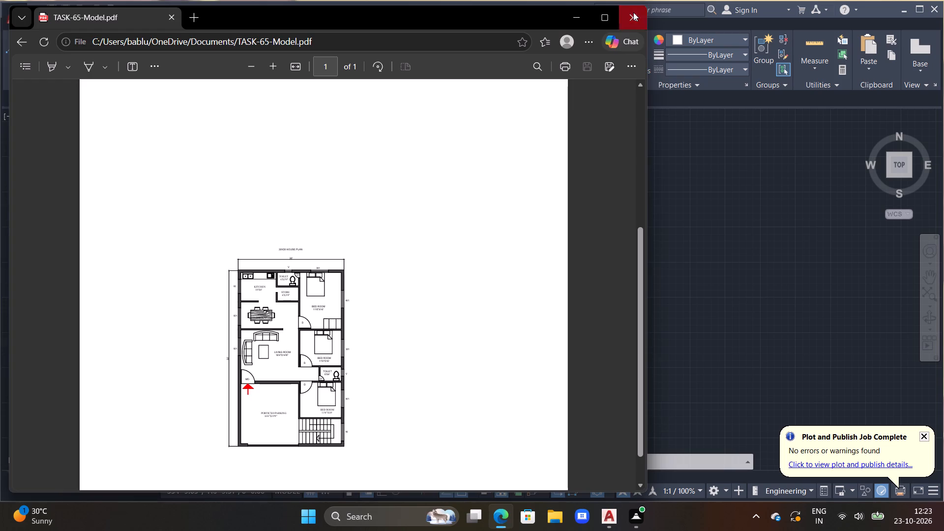